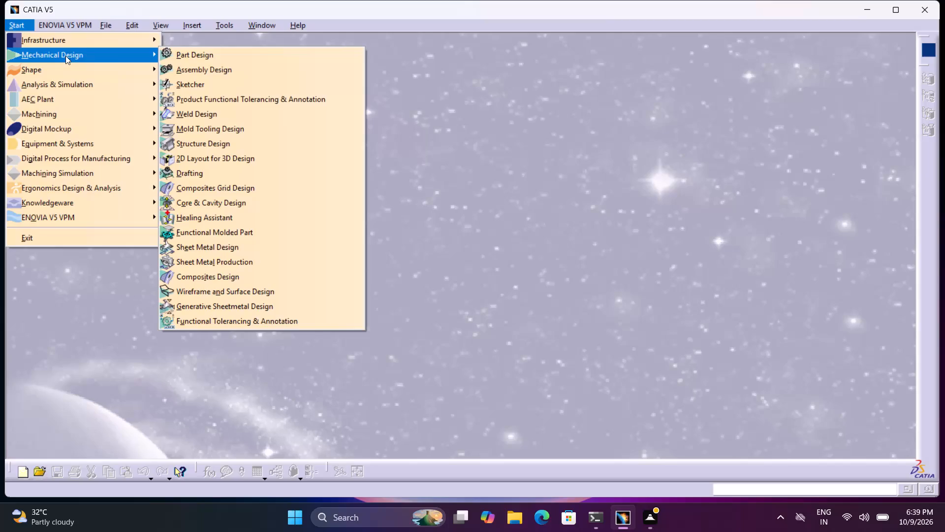
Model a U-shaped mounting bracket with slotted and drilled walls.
Create a new Part Design part named catia 20.
click(191, 58)
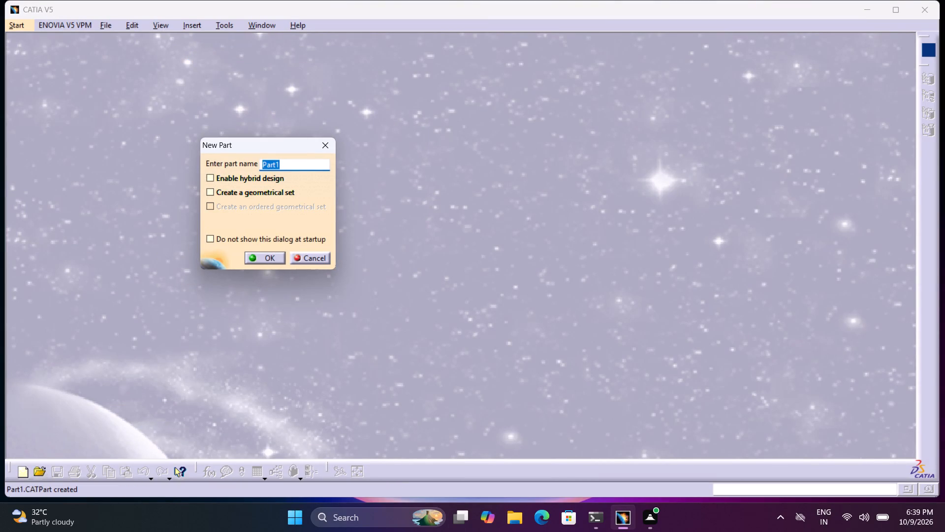
key(c)
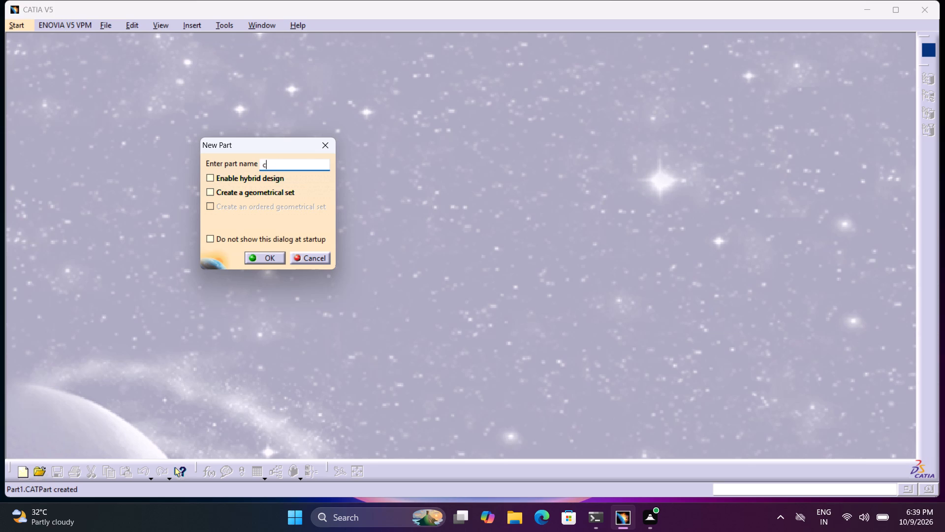
text(atia 19)
key(BackSpace)
key(BackSpace)
text(2-0)
key(BackSpace)
key(BackSpace)
key(0)
click(268, 258)
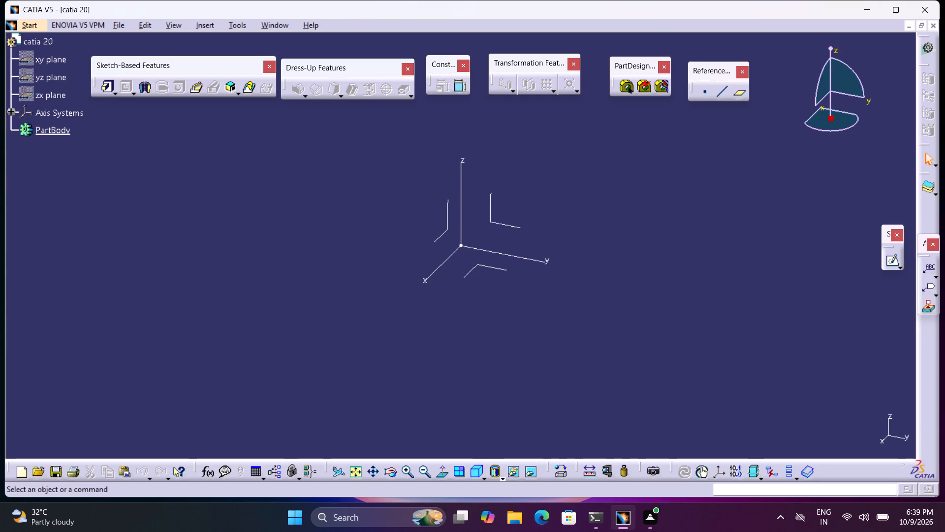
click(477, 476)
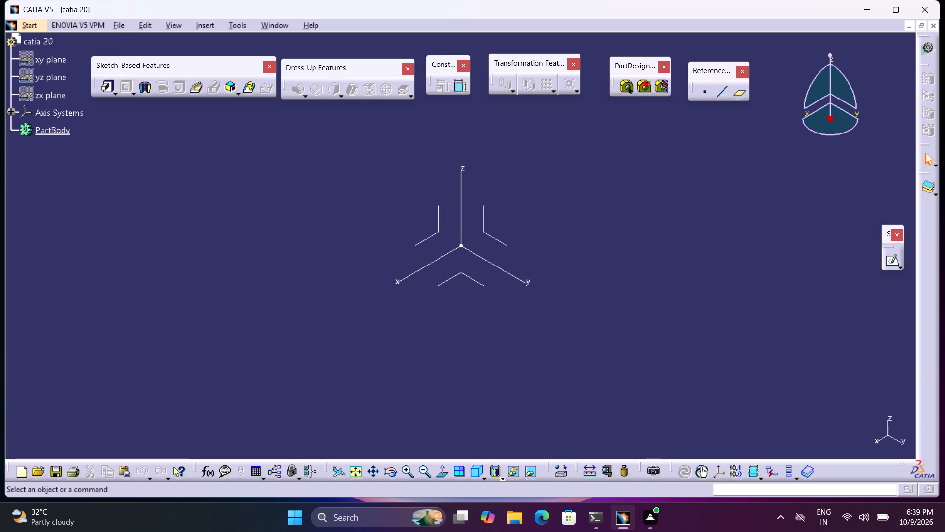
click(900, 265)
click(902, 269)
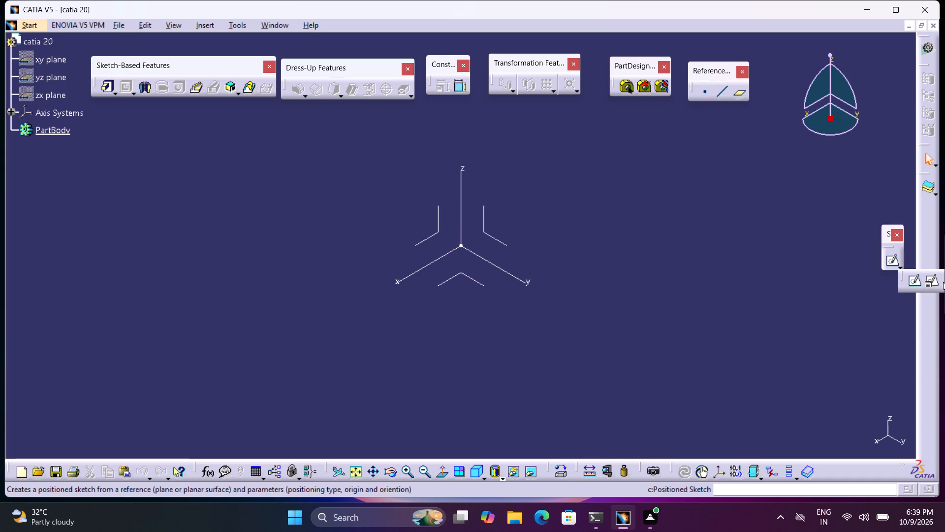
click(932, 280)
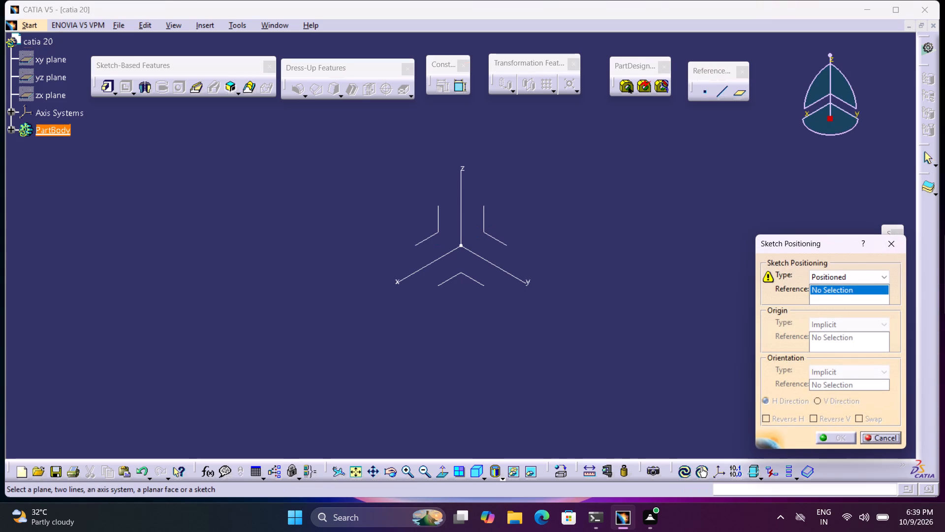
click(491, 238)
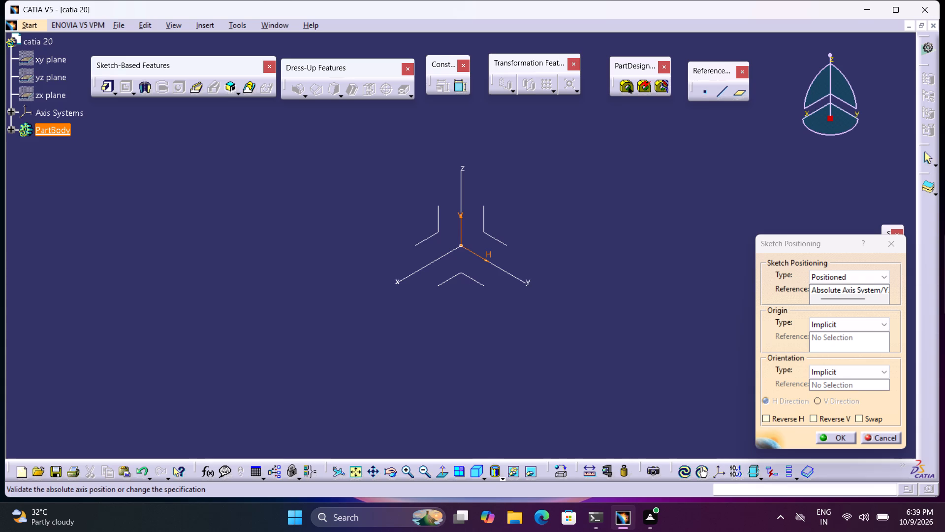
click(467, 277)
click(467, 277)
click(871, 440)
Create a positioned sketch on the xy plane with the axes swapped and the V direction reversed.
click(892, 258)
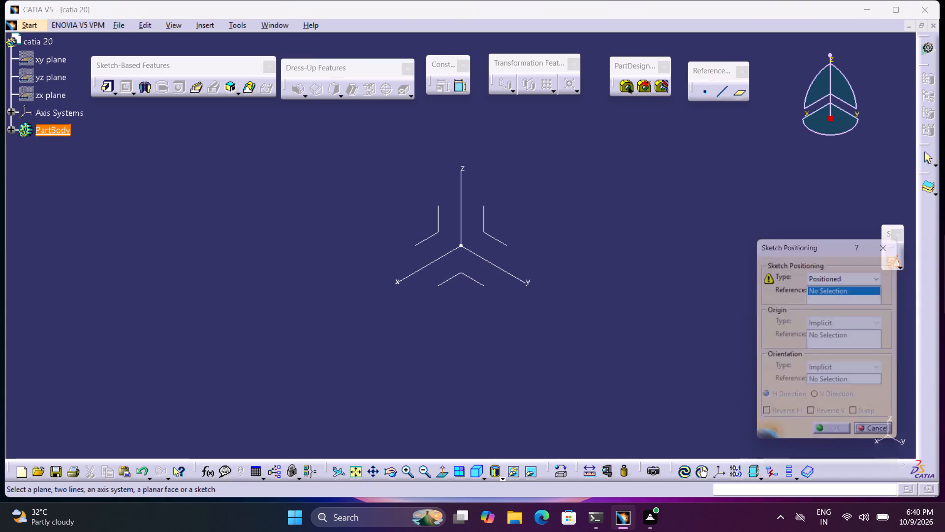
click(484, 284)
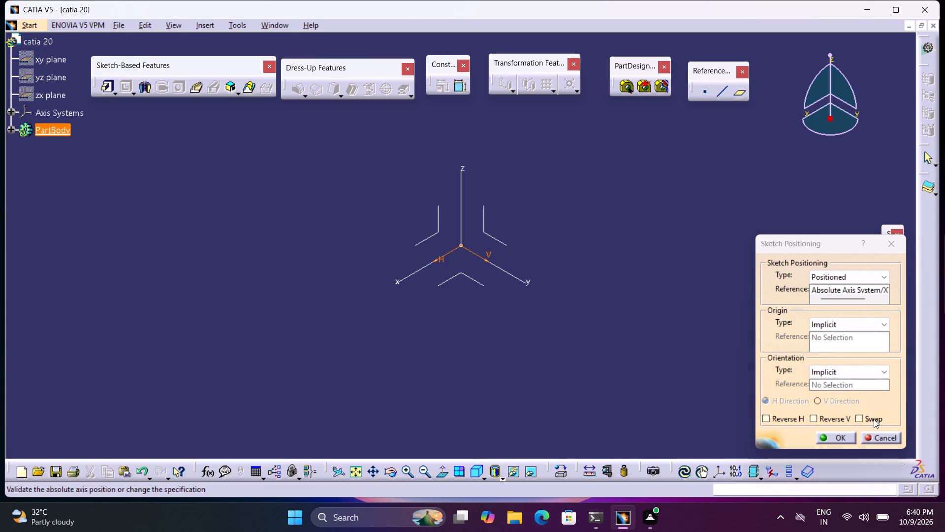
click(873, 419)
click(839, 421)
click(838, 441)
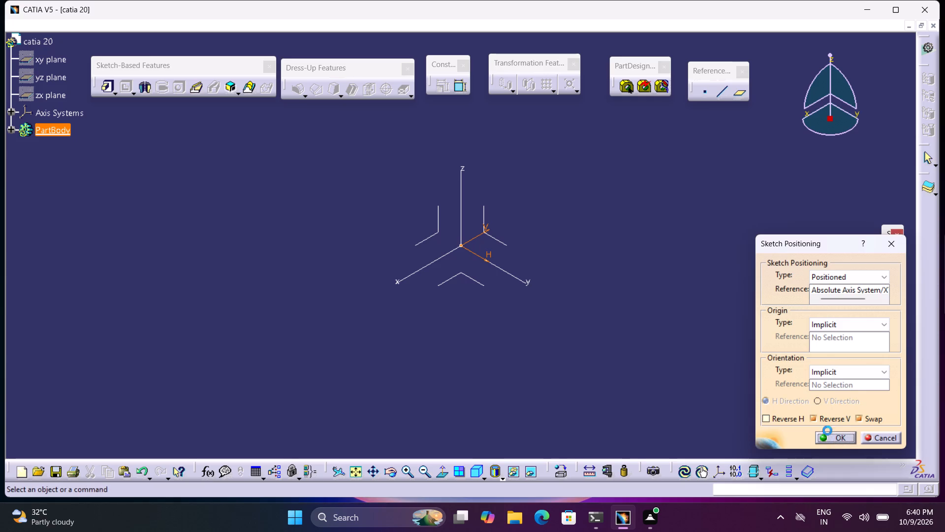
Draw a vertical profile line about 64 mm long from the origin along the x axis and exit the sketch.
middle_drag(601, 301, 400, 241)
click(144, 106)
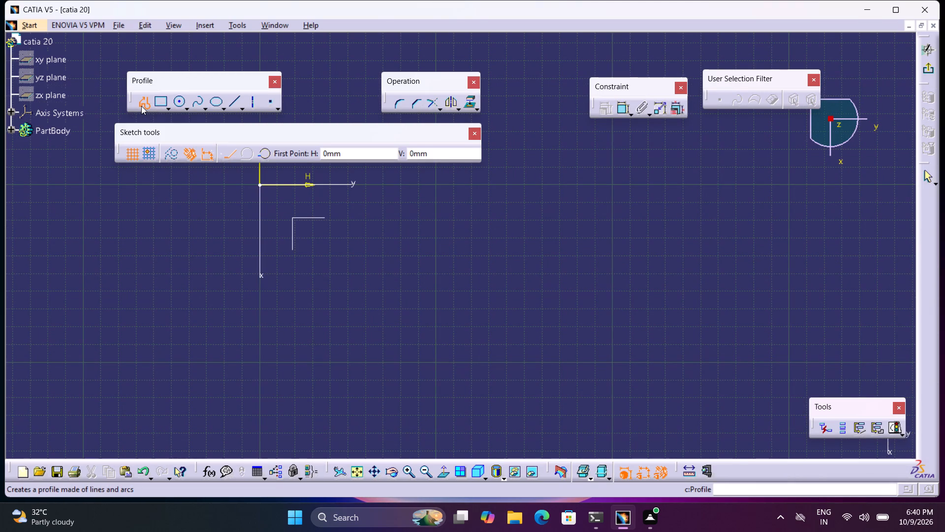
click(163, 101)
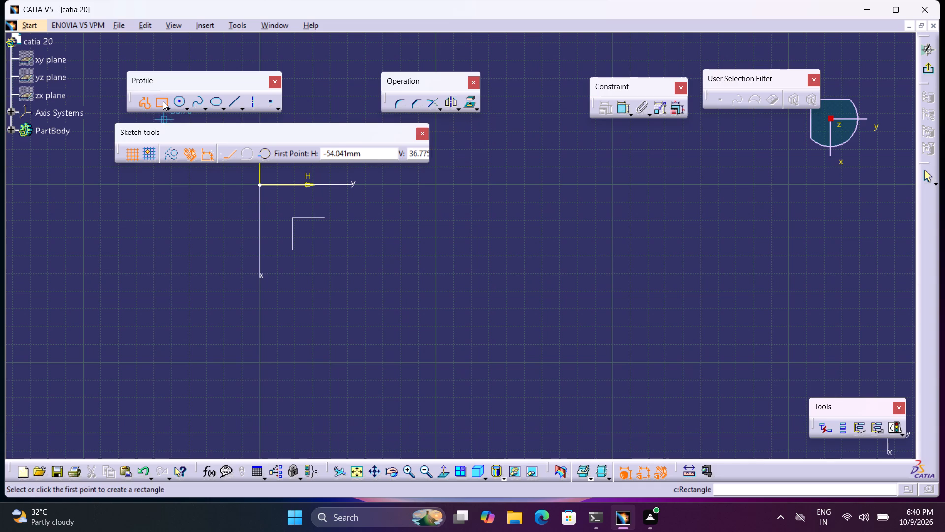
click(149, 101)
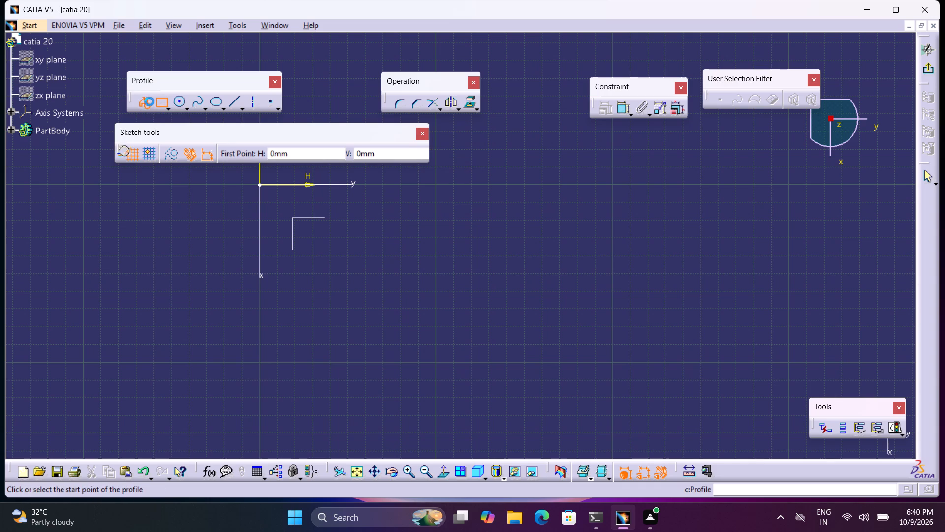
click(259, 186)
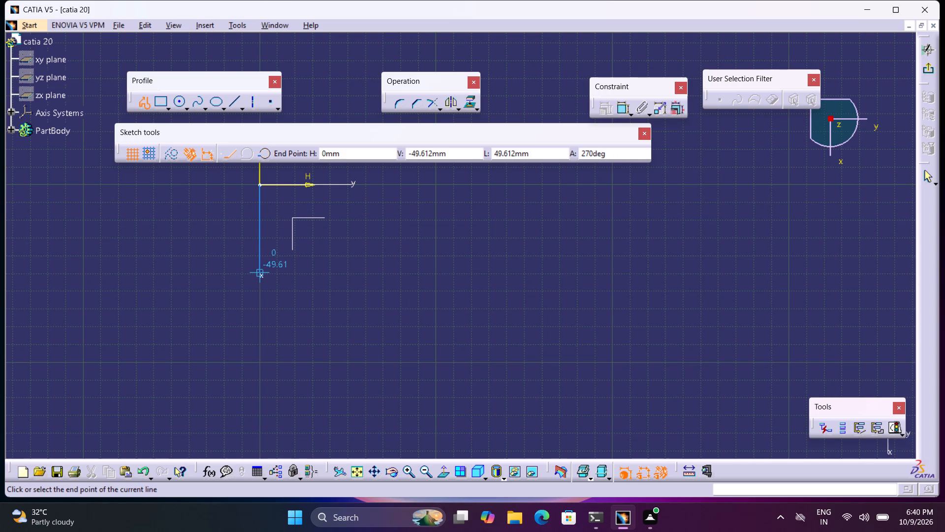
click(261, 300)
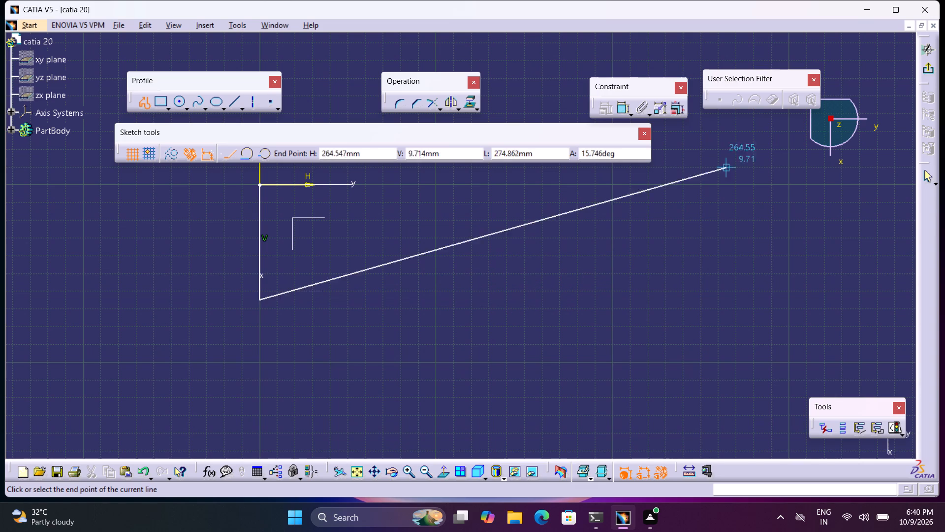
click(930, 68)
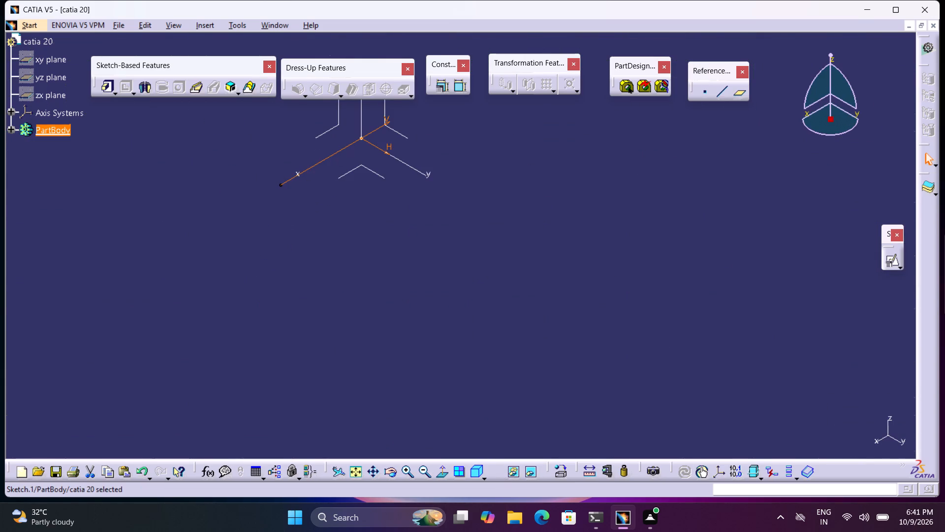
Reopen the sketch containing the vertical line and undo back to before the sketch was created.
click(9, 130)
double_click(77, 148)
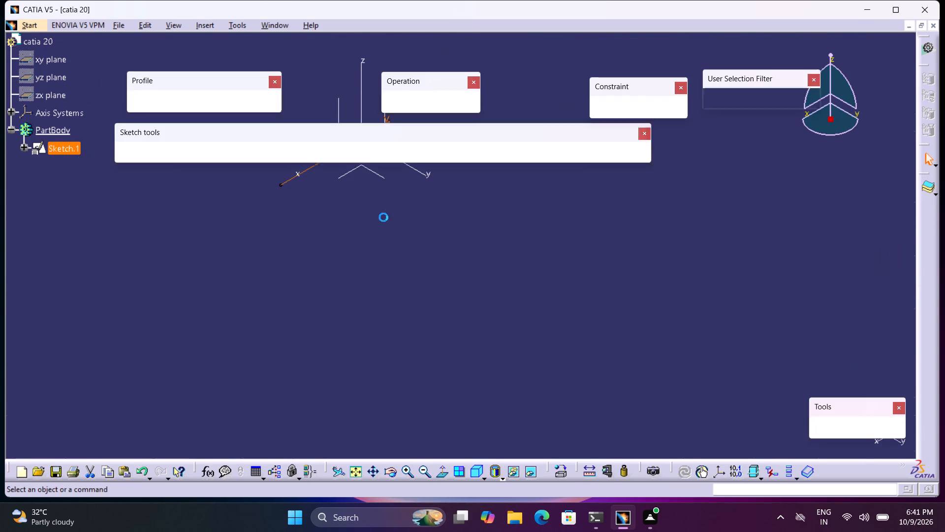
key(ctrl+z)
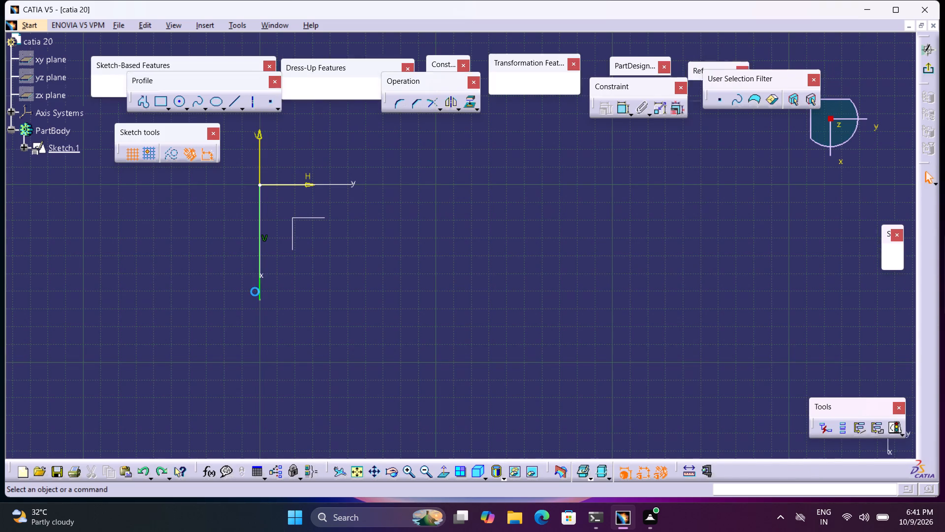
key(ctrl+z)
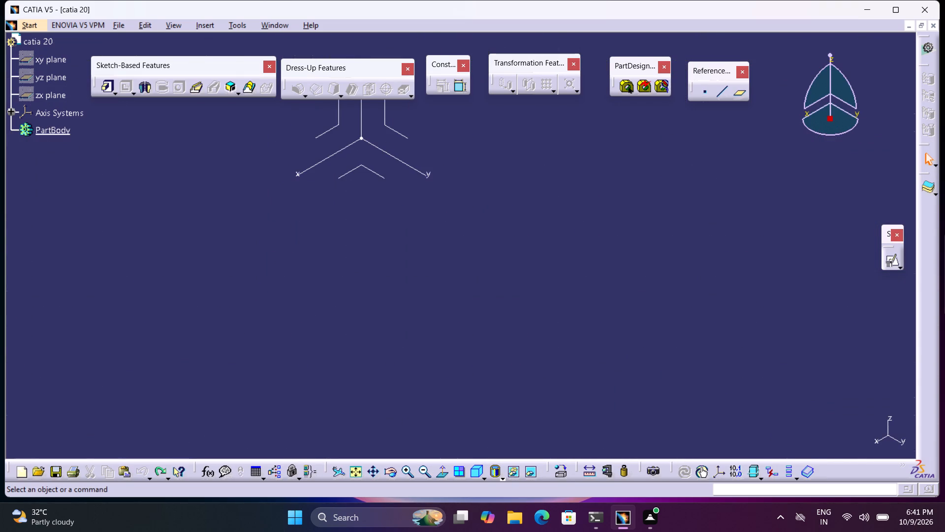
Create a positioned sketch on the xy plane with the axes swapped and the V direction reversed.
click(891, 261)
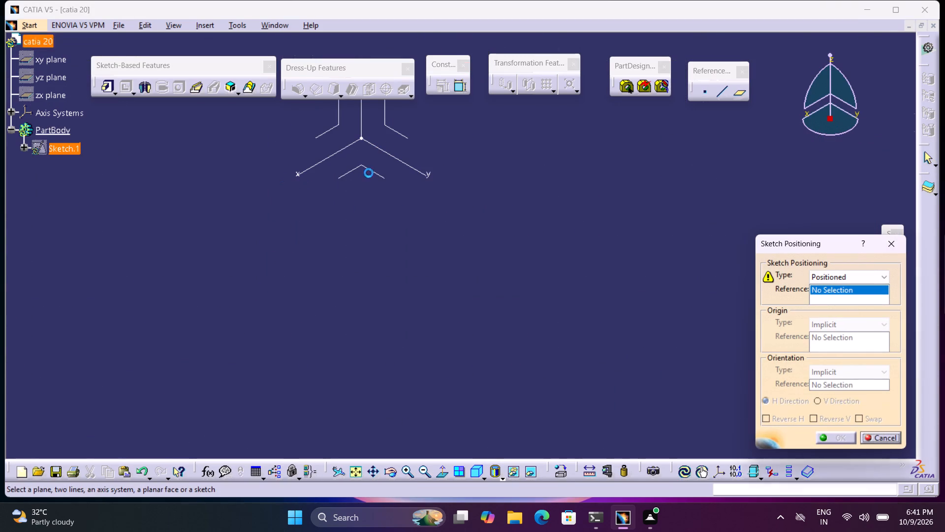
click(368, 170)
click(865, 415)
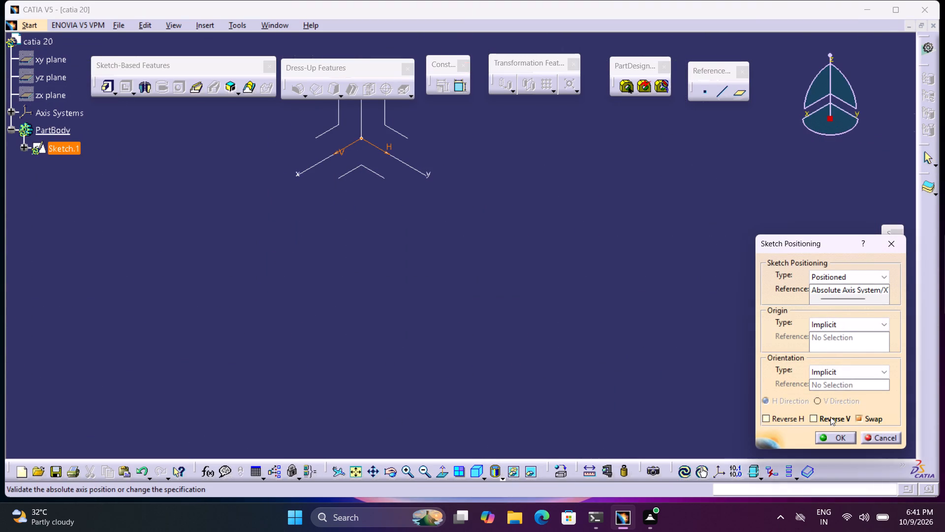
click(830, 421)
click(832, 438)
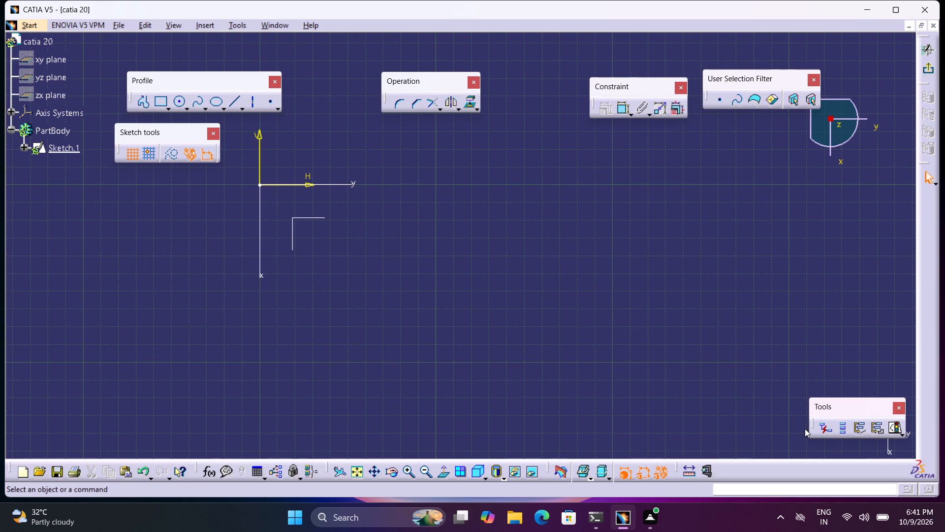
Draw a rectangle about 148 mm wide and 82 mm high with its upper-left corner on the sketch origin.
middle_drag(279, 297, 329, 337)
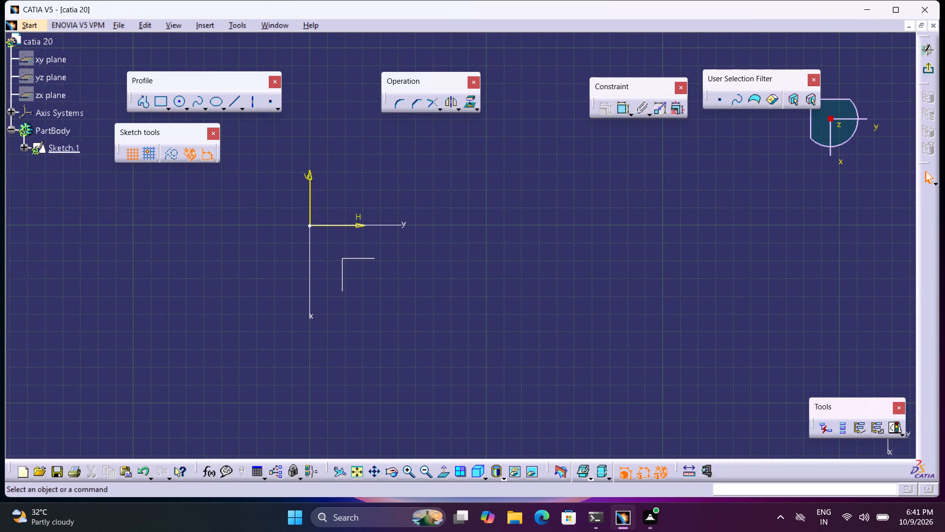
click(159, 98)
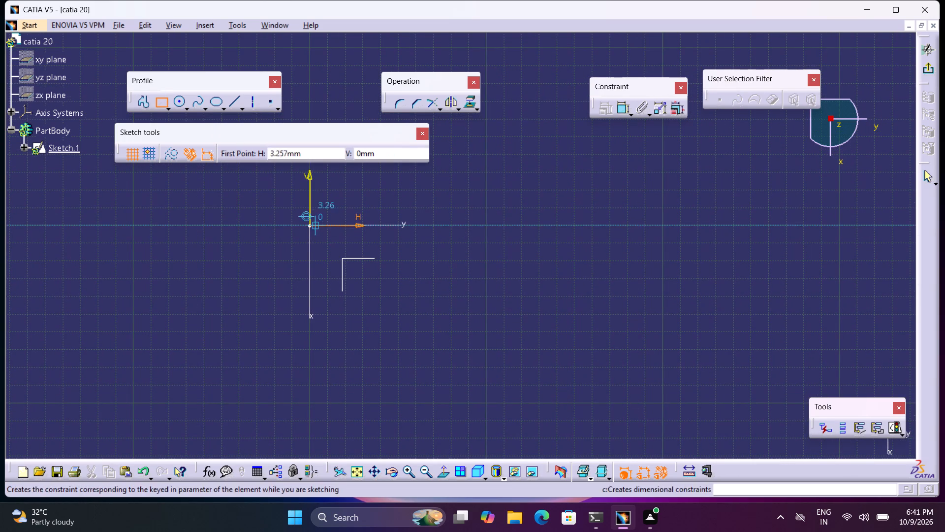
click(310, 227)
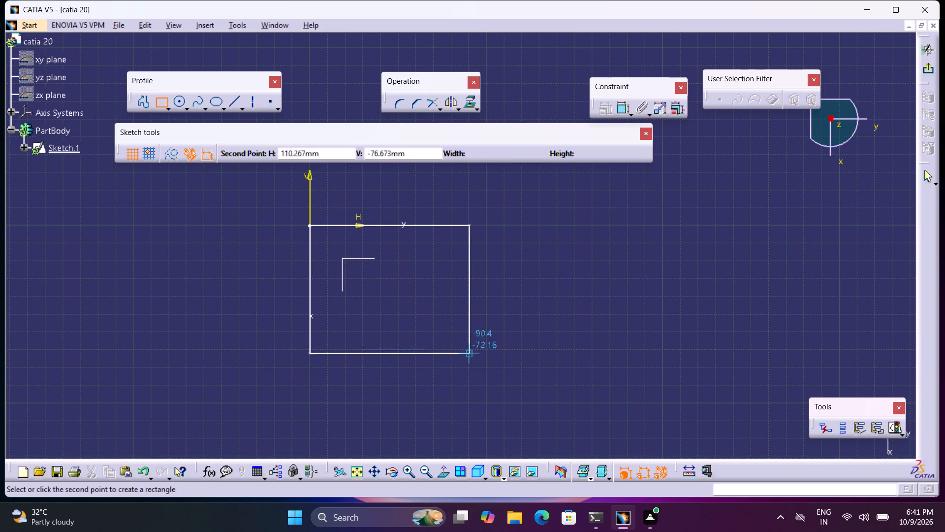
click(571, 371)
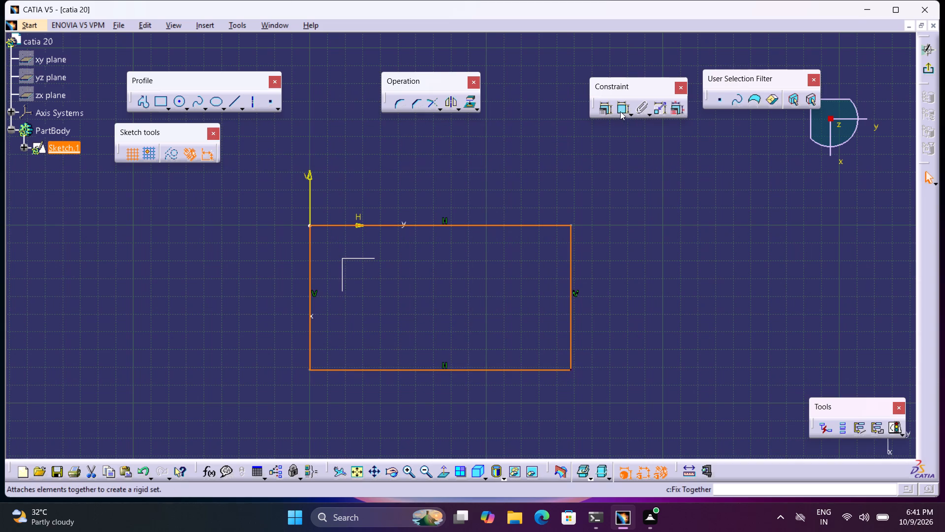
Dimension the rectangle's right vertical side and set its length to 70 mm.
double_click(620, 111)
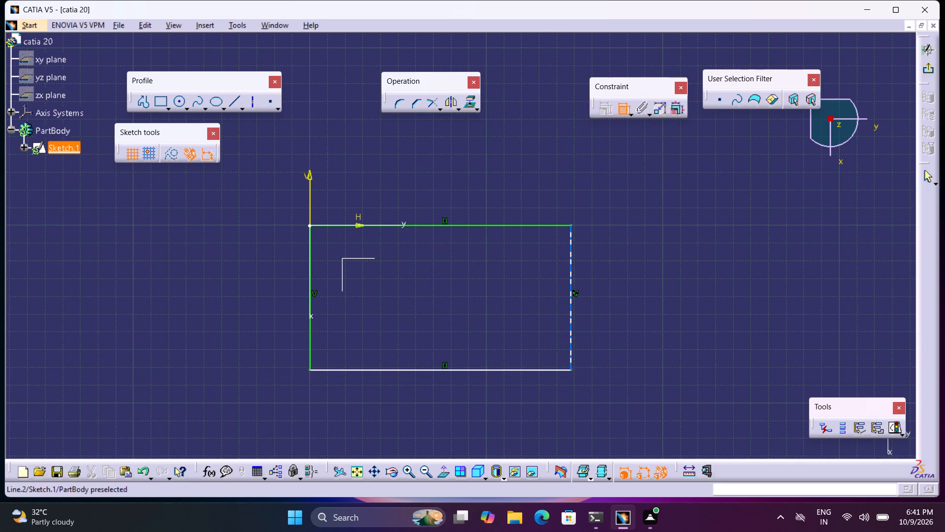
click(570, 246)
click(646, 295)
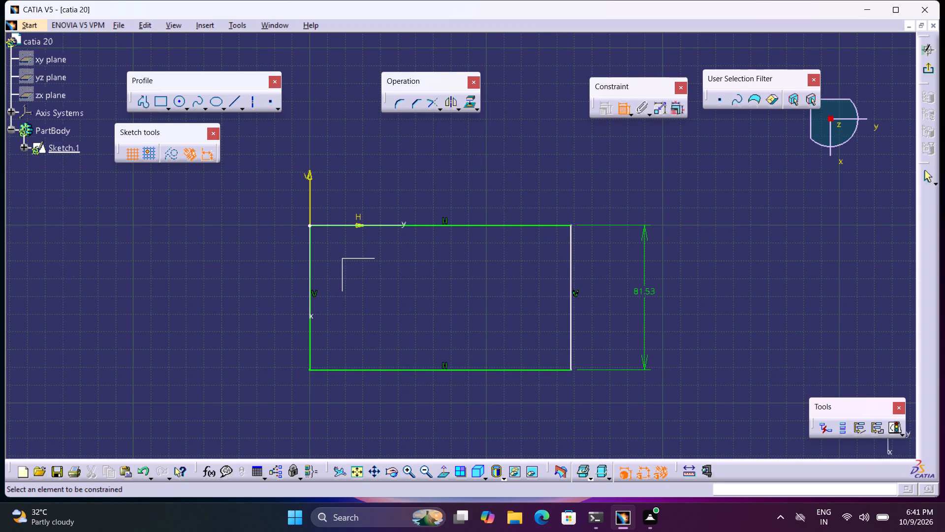
double_click(643, 291)
text(70)
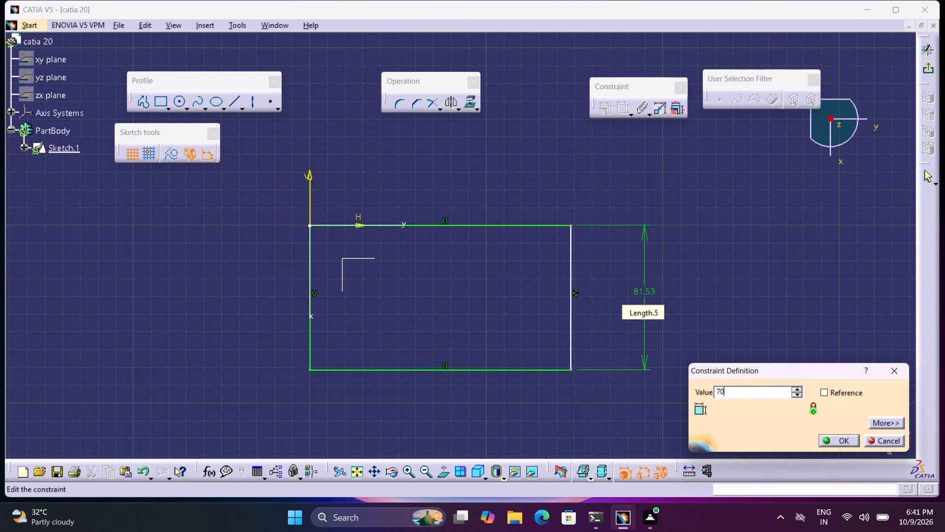
key(Return)
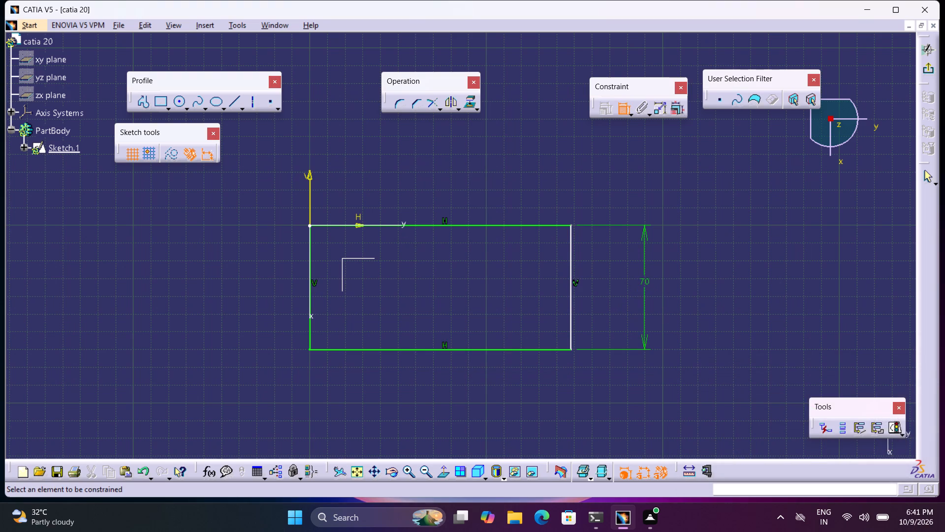
Dimension the rectangle's bottom side and set its length to 120 mm.
click(540, 350)
click(507, 392)
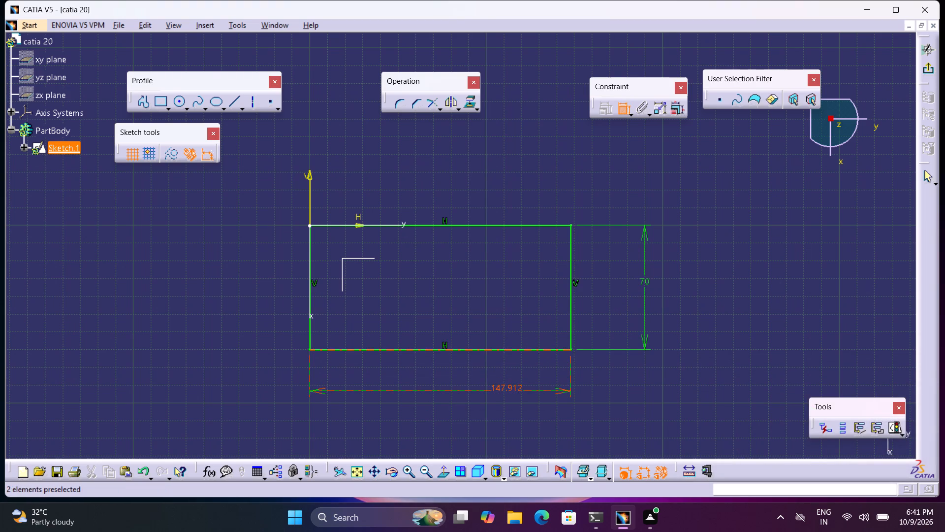
double_click(510, 387)
text(12)
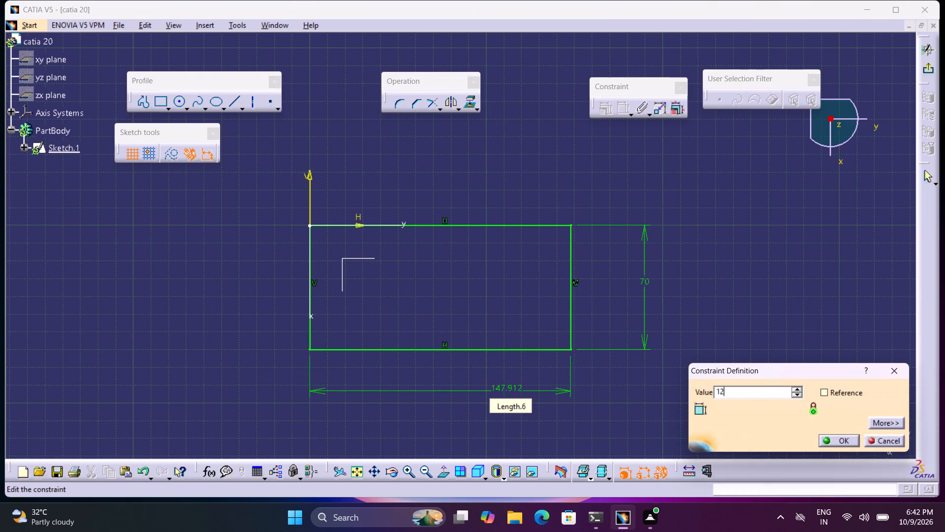
key(0)
key(Return)
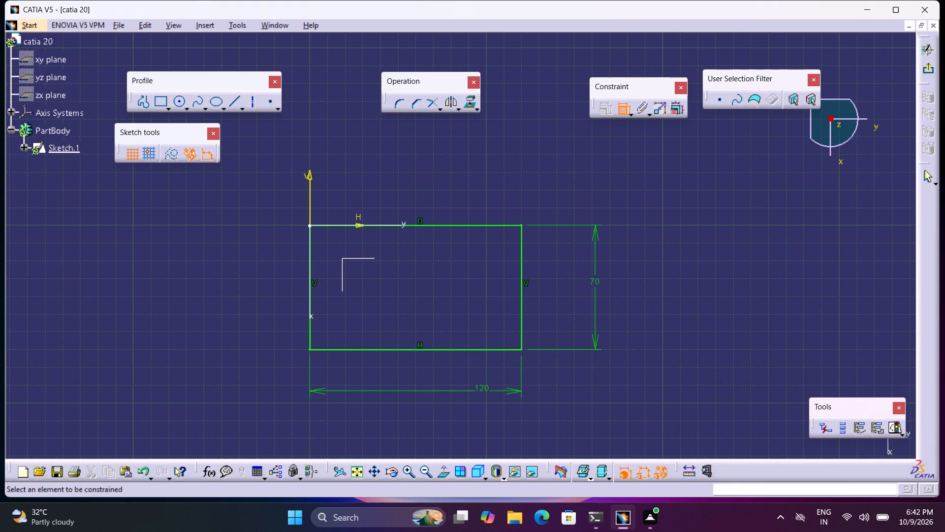
Draw a circle of about 16.75 mm radius overlapping the rectangle's bottom side, with its centre just below that side near the middle.
middle_drag(425, 314, 512, 279)
right_click(527, 328)
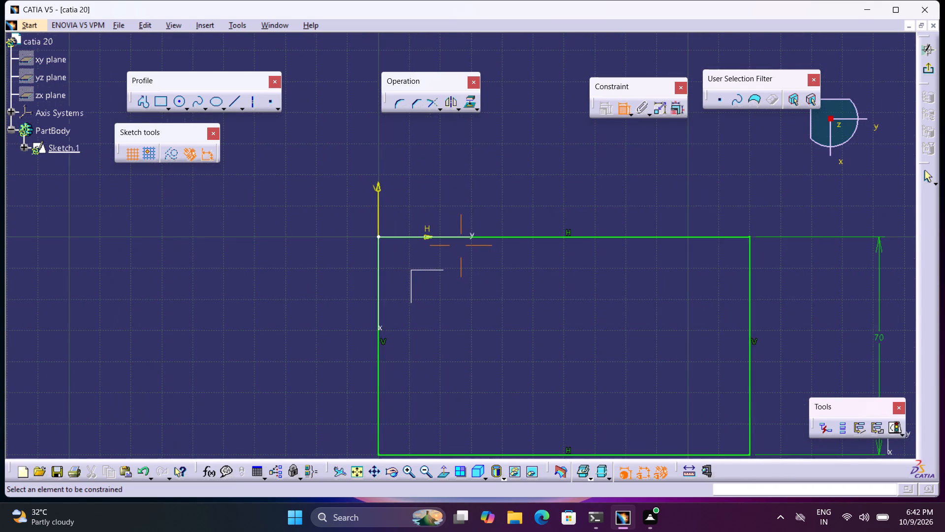
middle_drag(541, 356, 517, 323)
scroll(538, 353, down, 1)
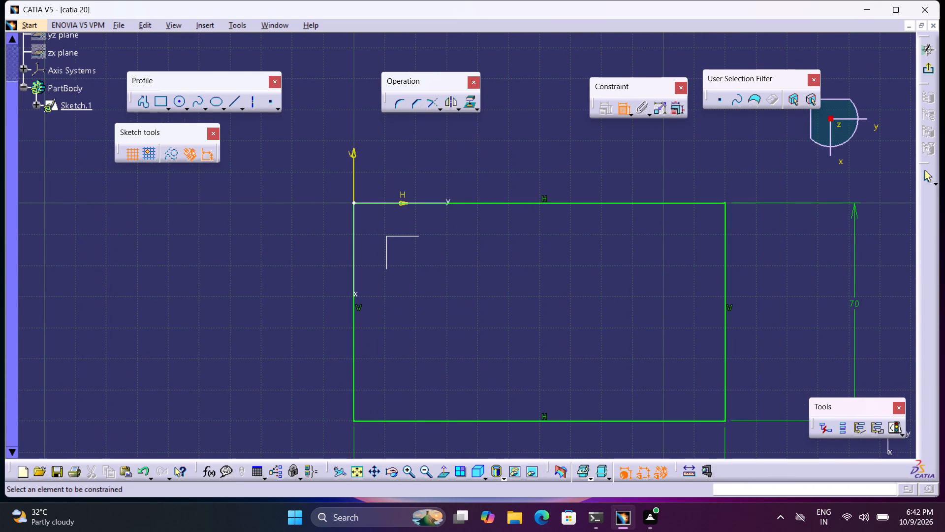
click(179, 103)
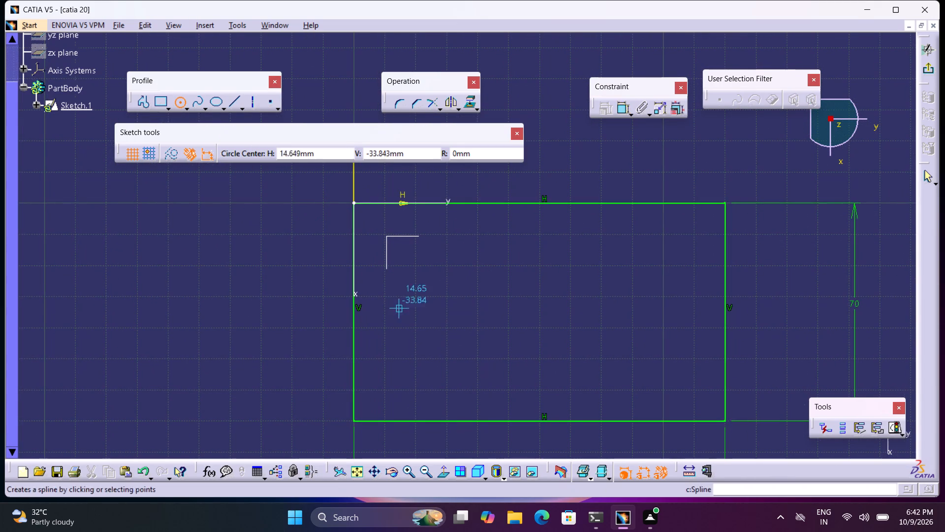
middle_drag(484, 352, 453, 306)
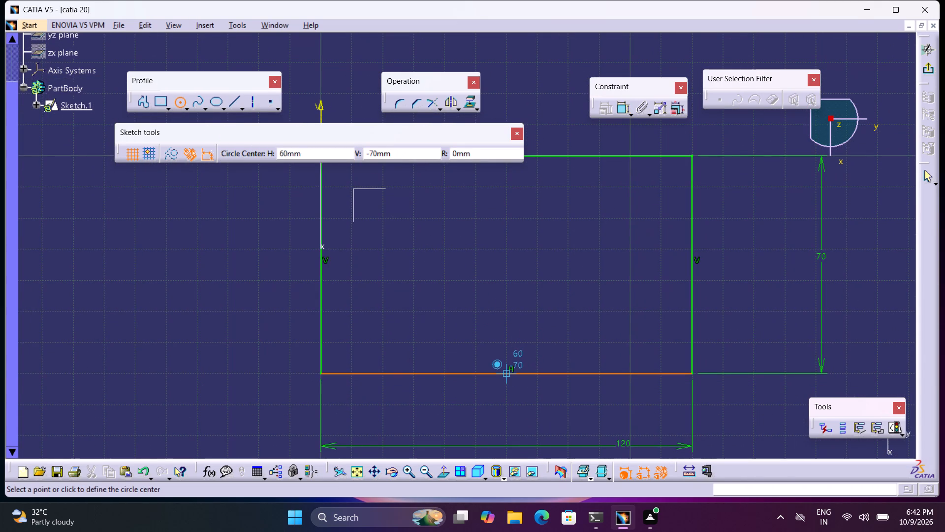
click(490, 398)
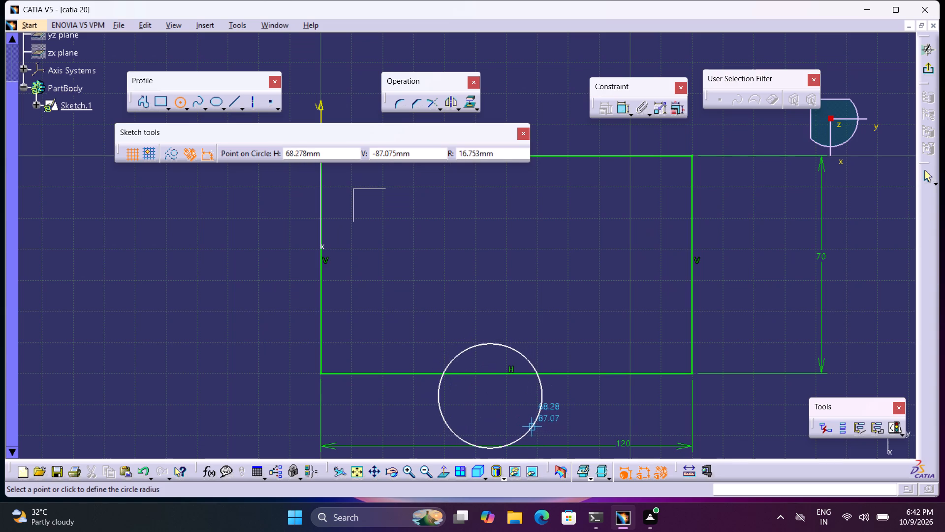
click(531, 426)
Dimension the circle, switch the dimension from diameter to radius, and set the radius to 35 mm.
click(626, 106)
click(621, 235)
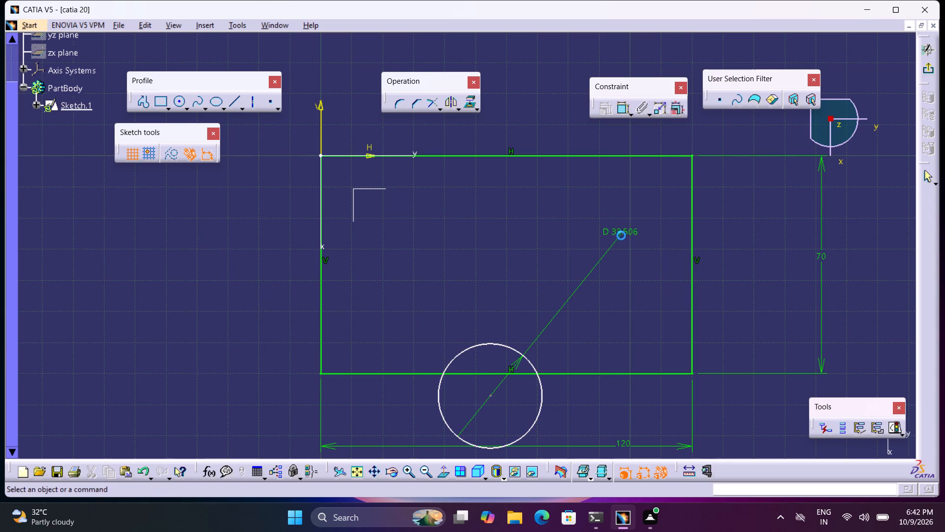
double_click(623, 226)
double_click(624, 230)
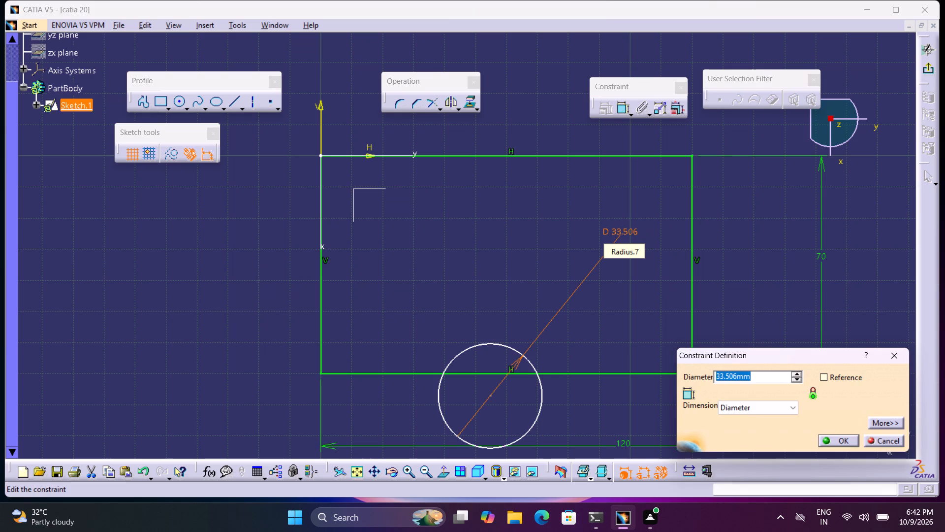
click(749, 406)
click(753, 421)
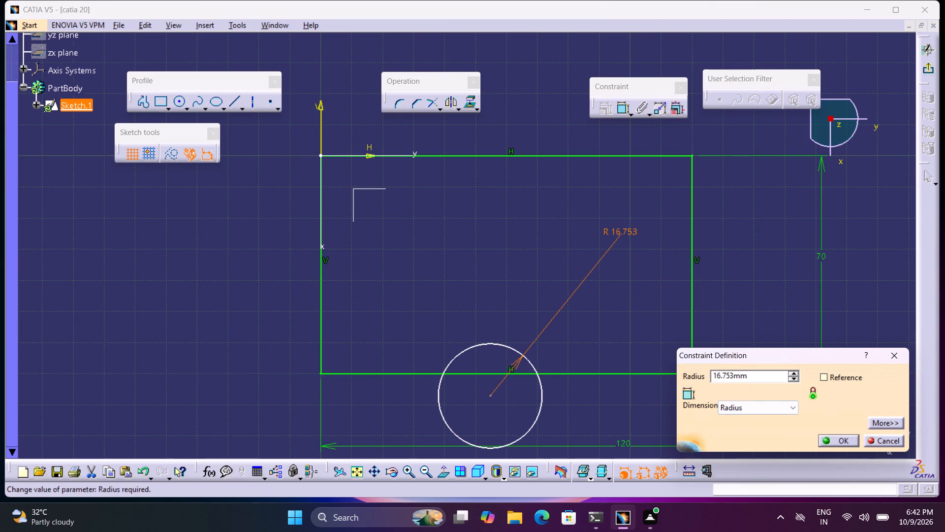
drag(750, 374, 632, 391)
key(1)
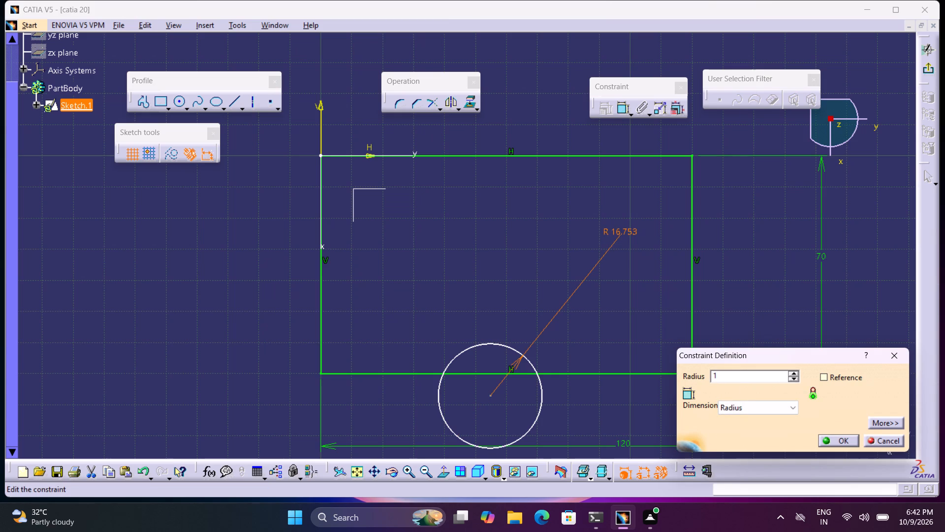
key(BackSpace)
text(35)
key(Return)
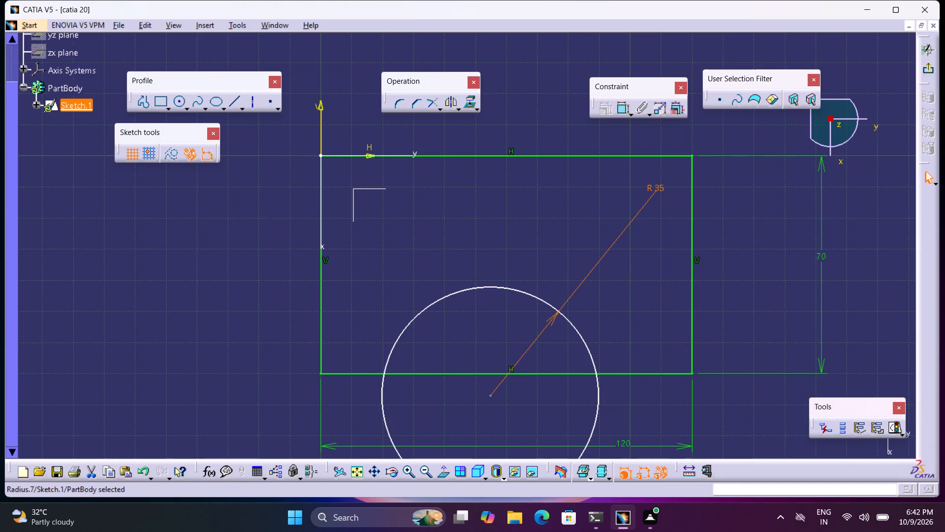
Move the circle lower so that only its upper part overlaps the rectangle's bottom side.
middle_drag(644, 402, 650, 312)
middle_click(650, 312)
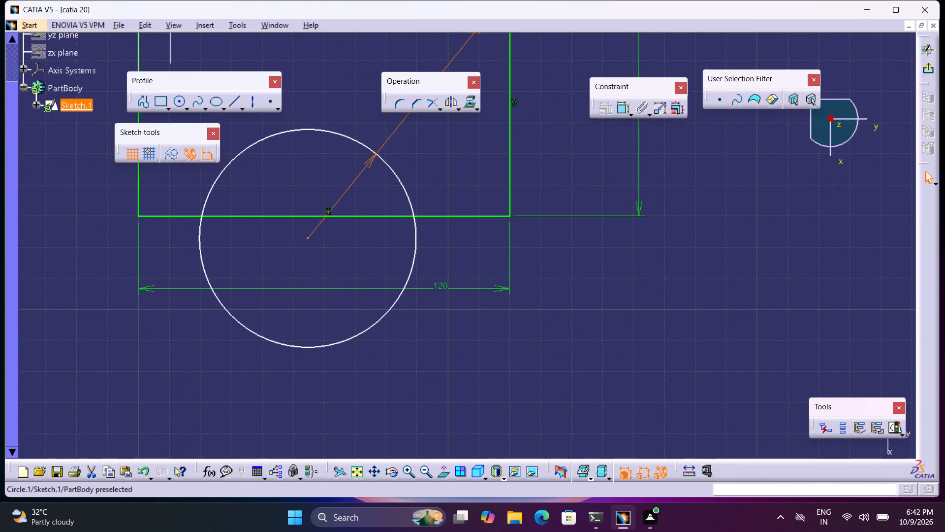
drag(418, 235, 440, 277)
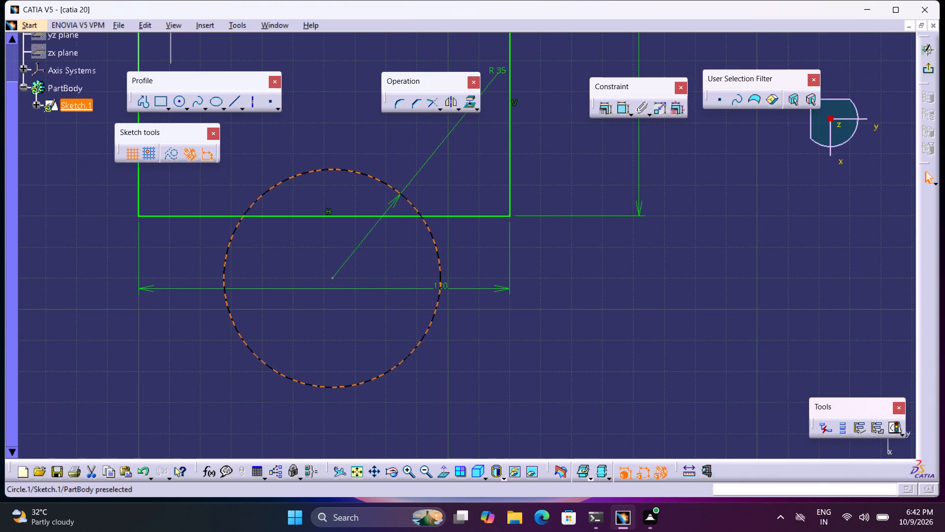
drag(440, 277, 437, 288)
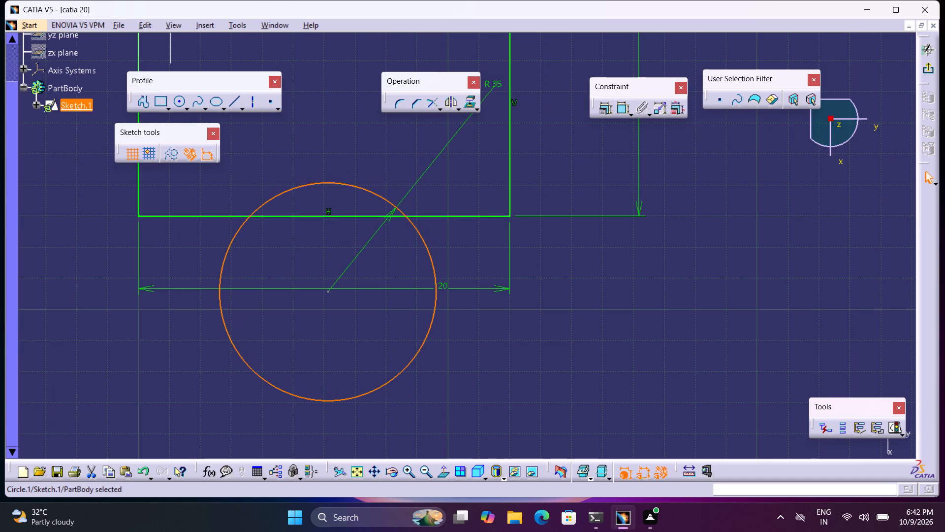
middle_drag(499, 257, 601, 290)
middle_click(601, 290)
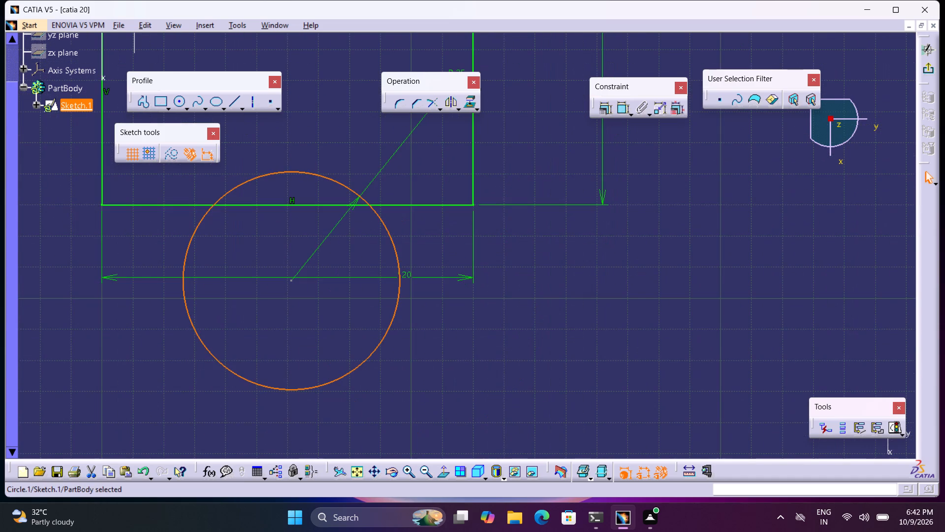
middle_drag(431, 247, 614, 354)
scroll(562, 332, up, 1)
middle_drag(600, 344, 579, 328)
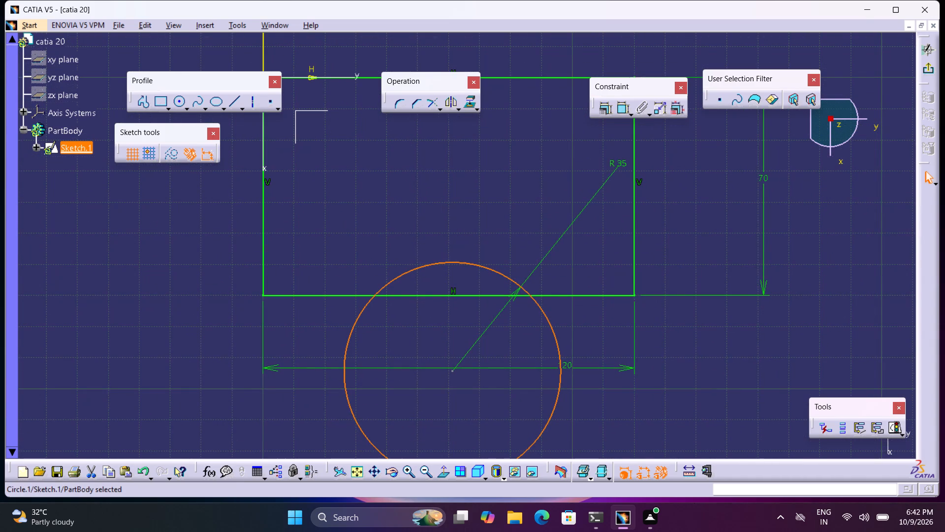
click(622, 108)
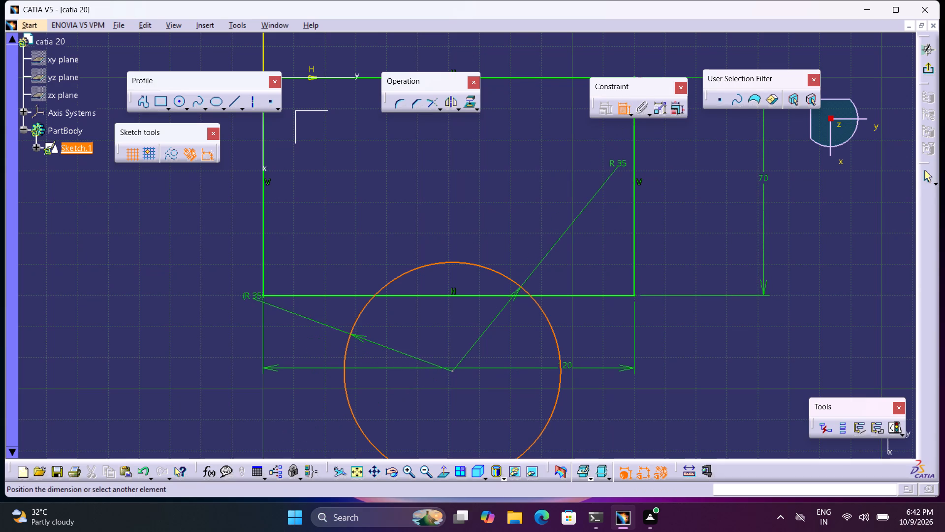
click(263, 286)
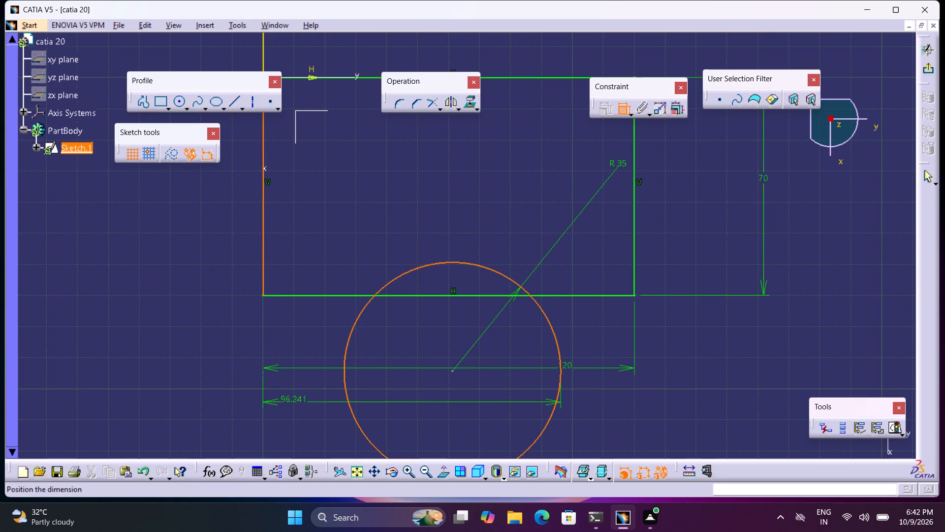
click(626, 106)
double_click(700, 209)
Dimension the horizontal distance from the circle's centre to the rectangle's left side and set it to 60 mm.
click(624, 112)
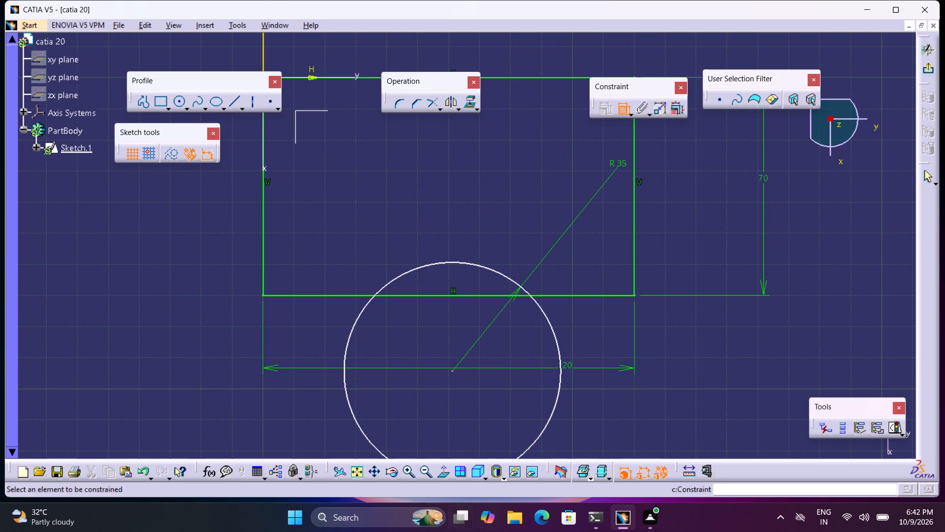
click(453, 373)
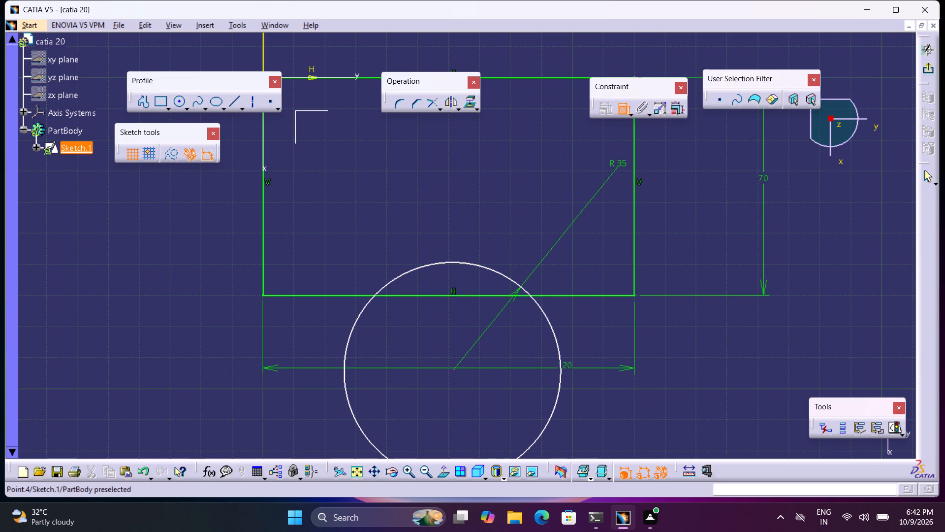
click(262, 275)
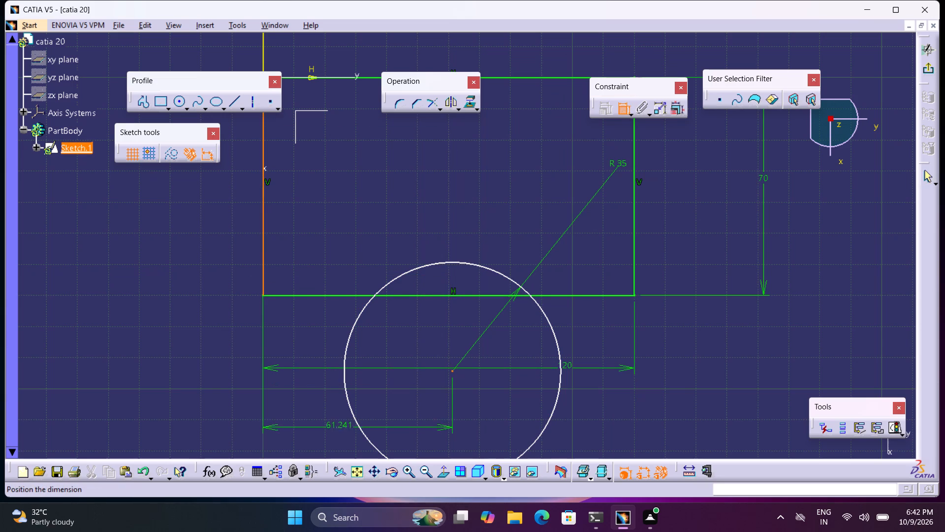
click(325, 429)
double_click(332, 426)
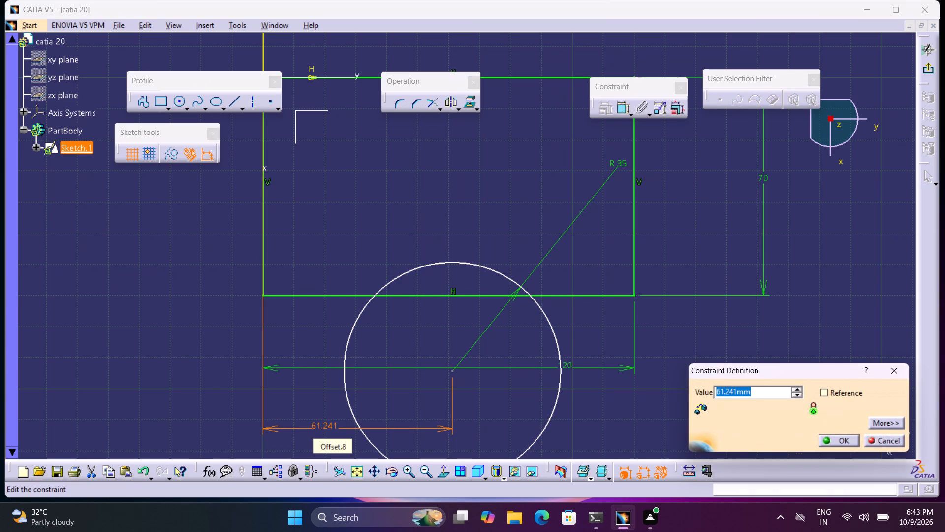
text(60)
key(Return)
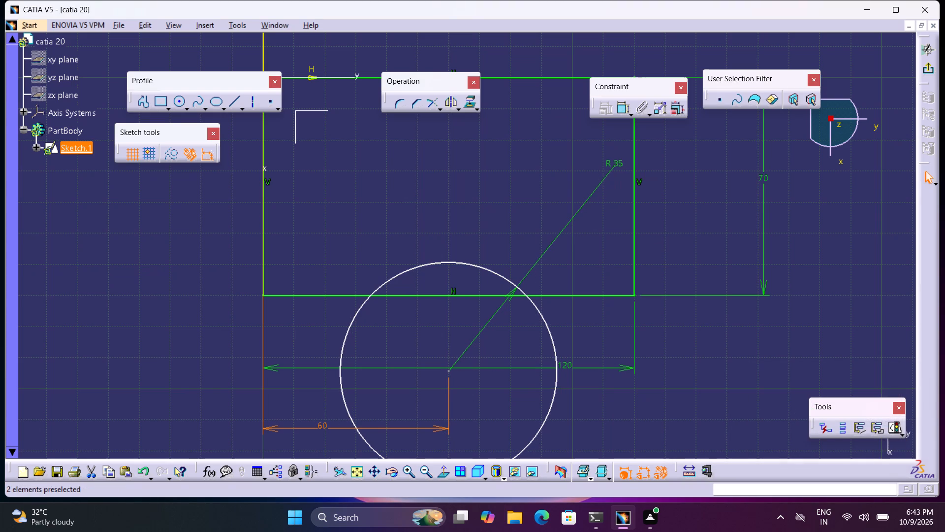
Dimension the offset between the circle's upper edge and the rectangle's bottom side and set it to 10 mm.
click(625, 110)
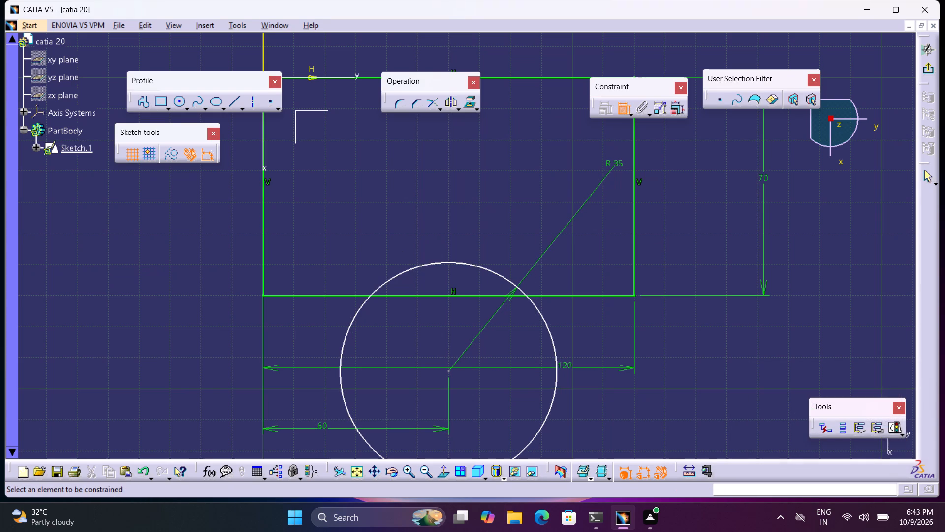
click(465, 264)
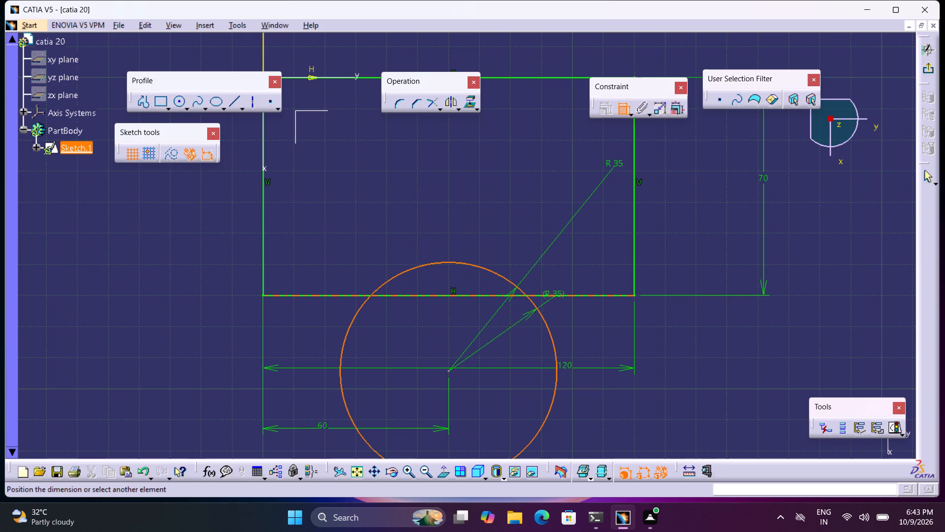
click(552, 294)
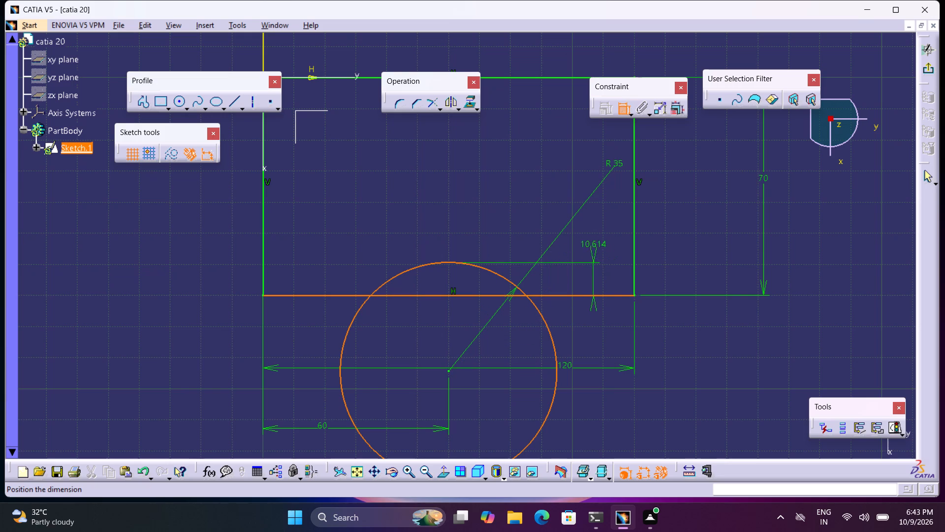
click(590, 283)
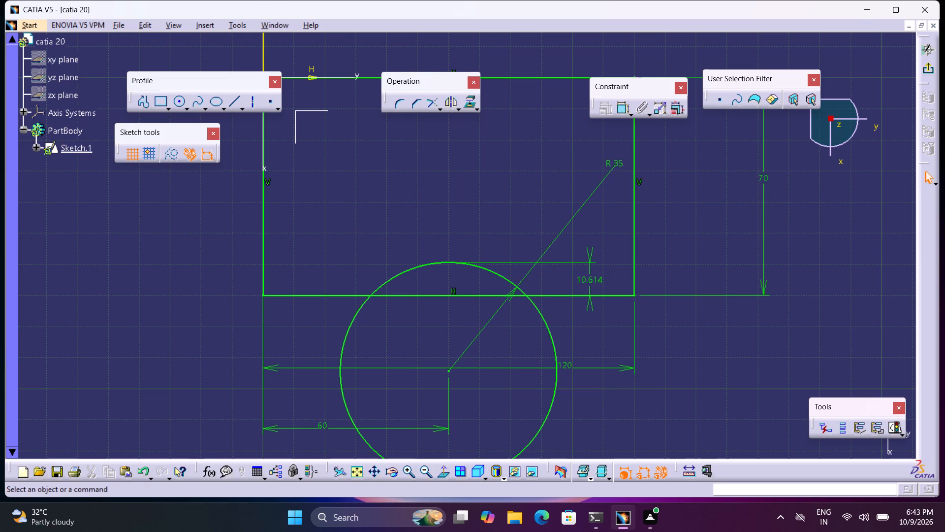
double_click(589, 283)
text(10)
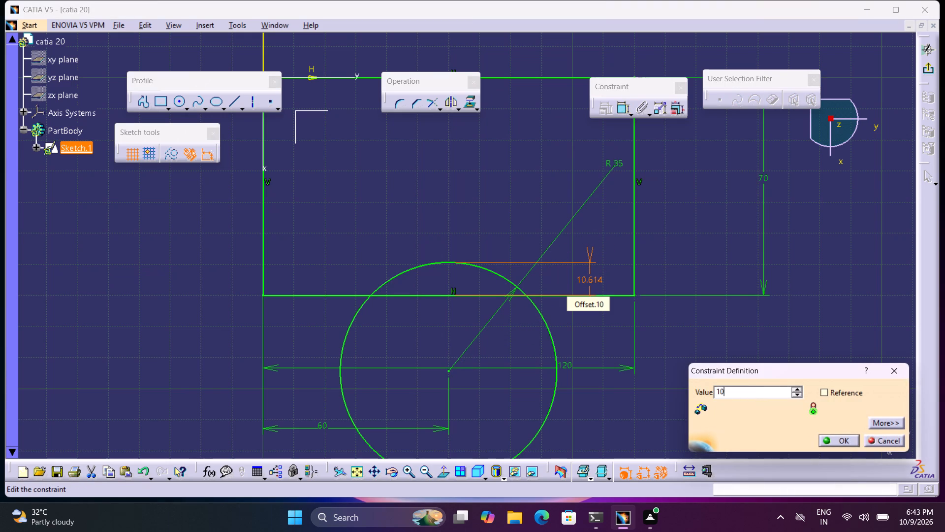
key(Return)
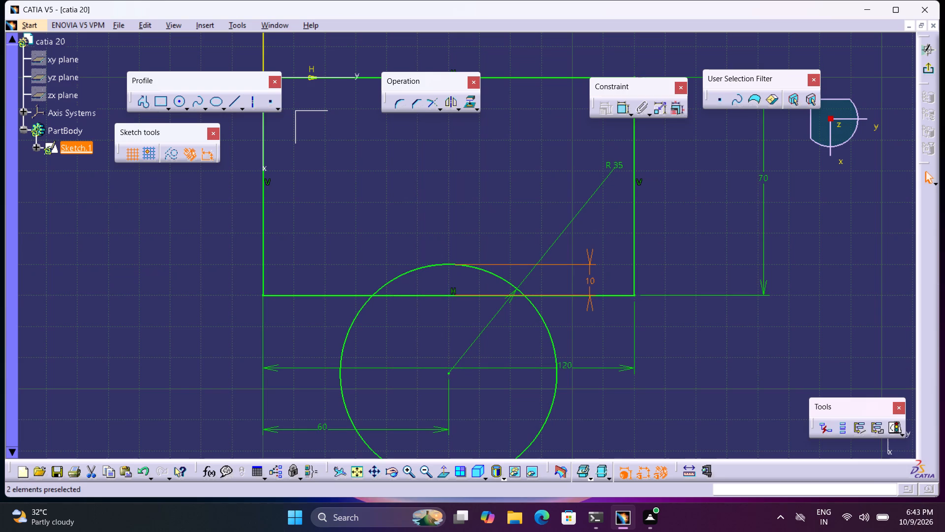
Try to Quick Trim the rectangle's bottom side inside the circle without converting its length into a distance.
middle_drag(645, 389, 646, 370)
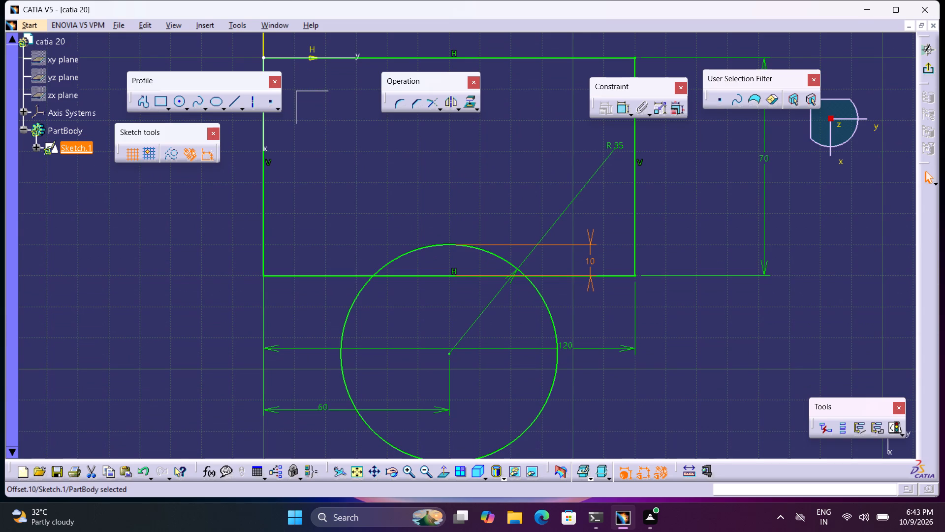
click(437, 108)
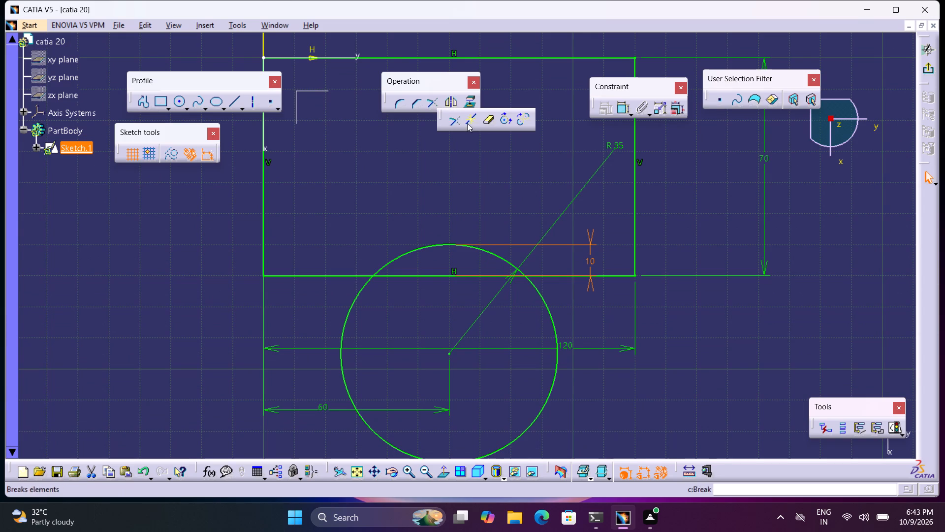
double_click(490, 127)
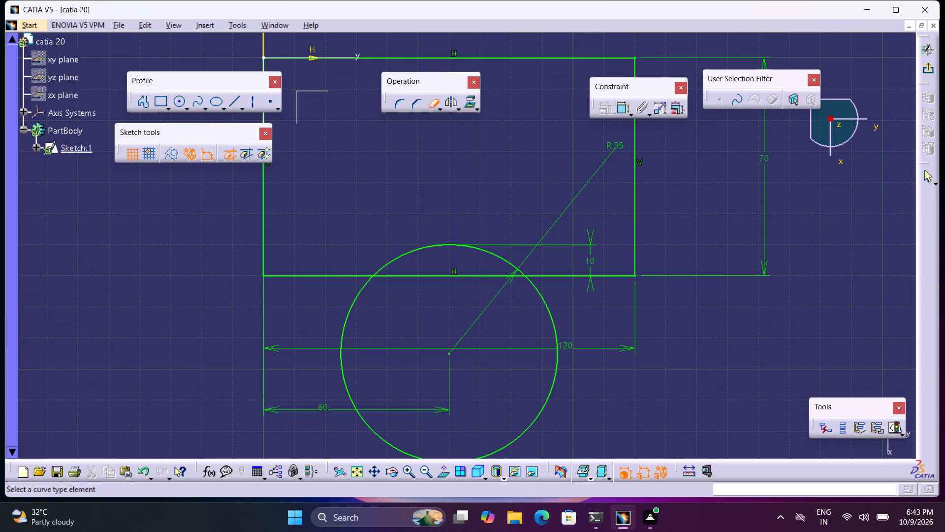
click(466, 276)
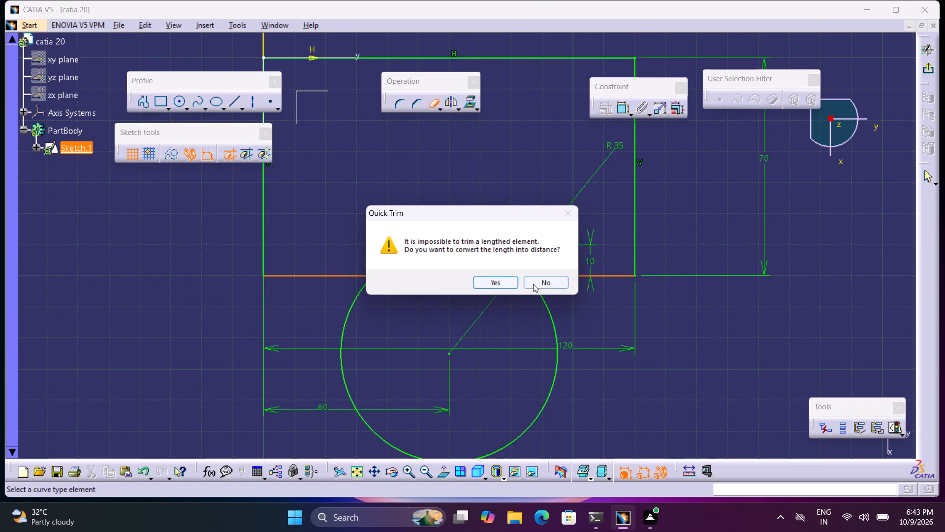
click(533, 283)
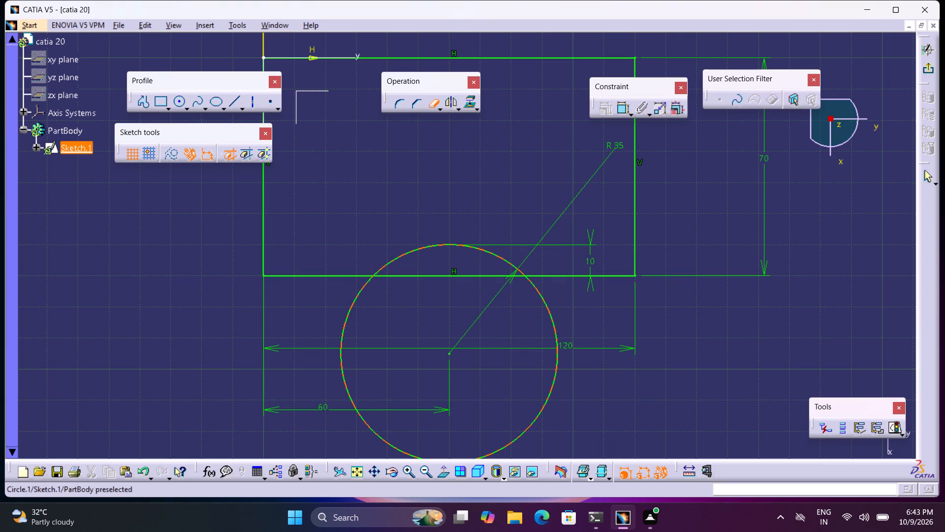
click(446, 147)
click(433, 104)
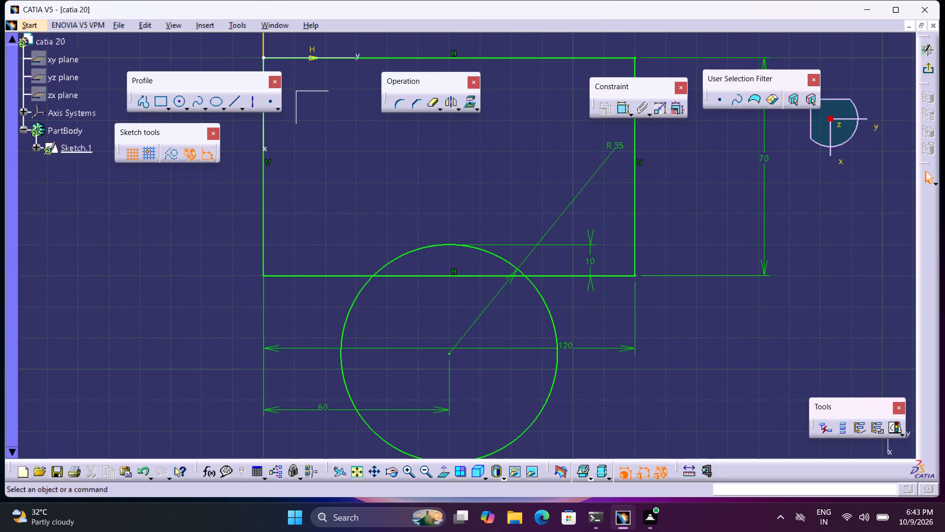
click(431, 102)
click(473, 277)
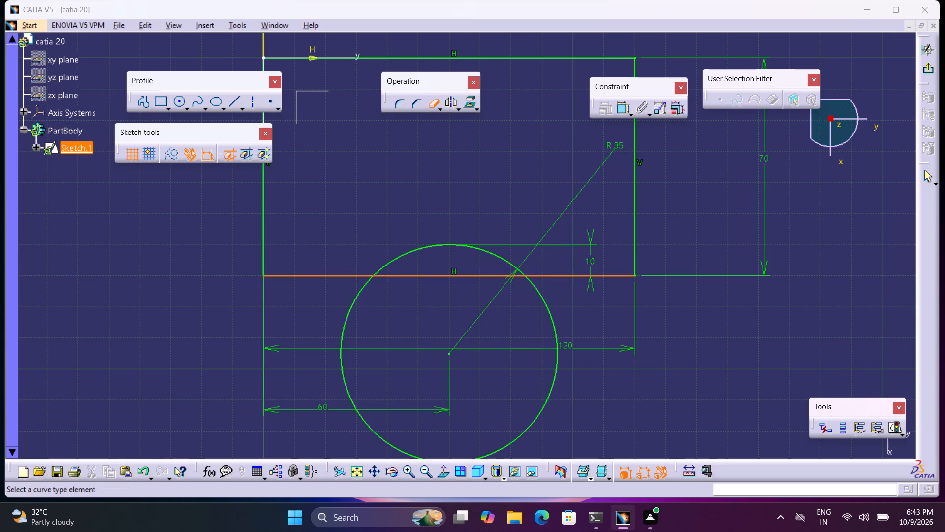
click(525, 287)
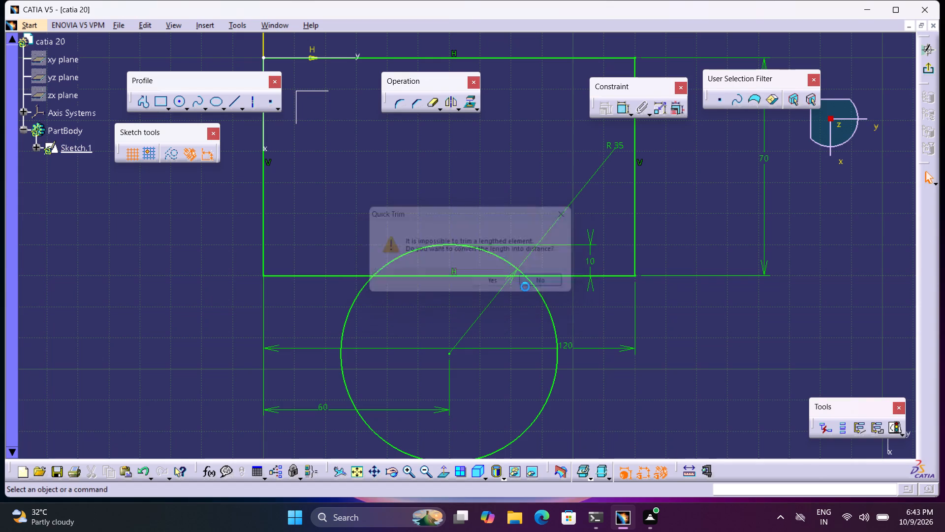
Quick Trim the circle's lower part and the bottom side's segment beneath the remaining arc, converting the side's length into a distance.
double_click(432, 104)
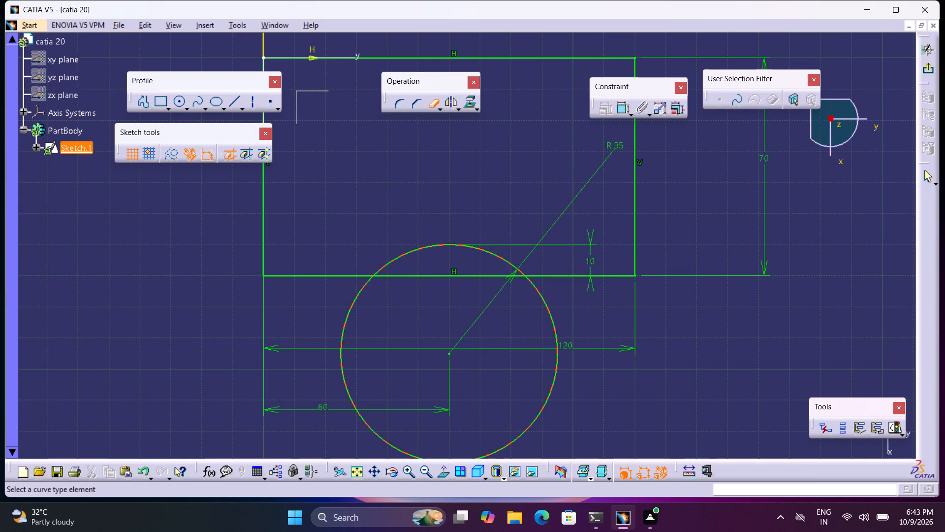
click(350, 310)
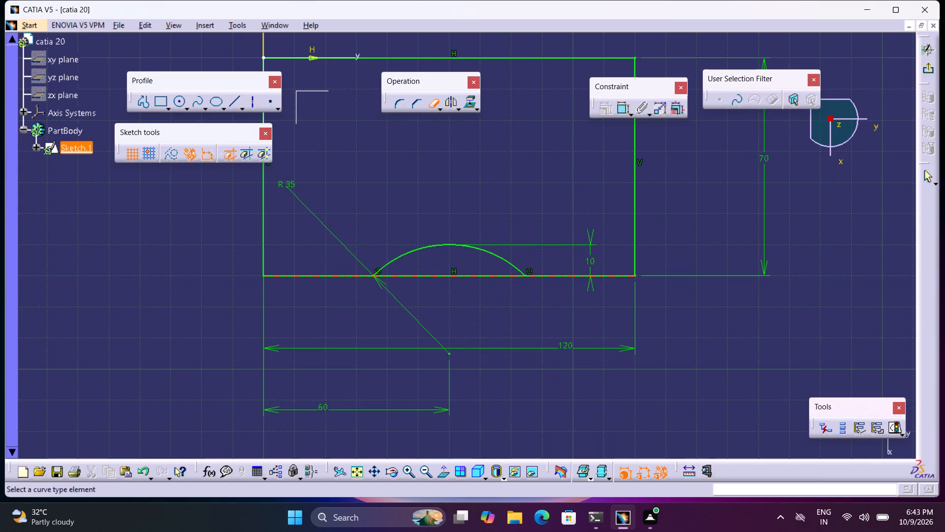
click(496, 275)
click(498, 279)
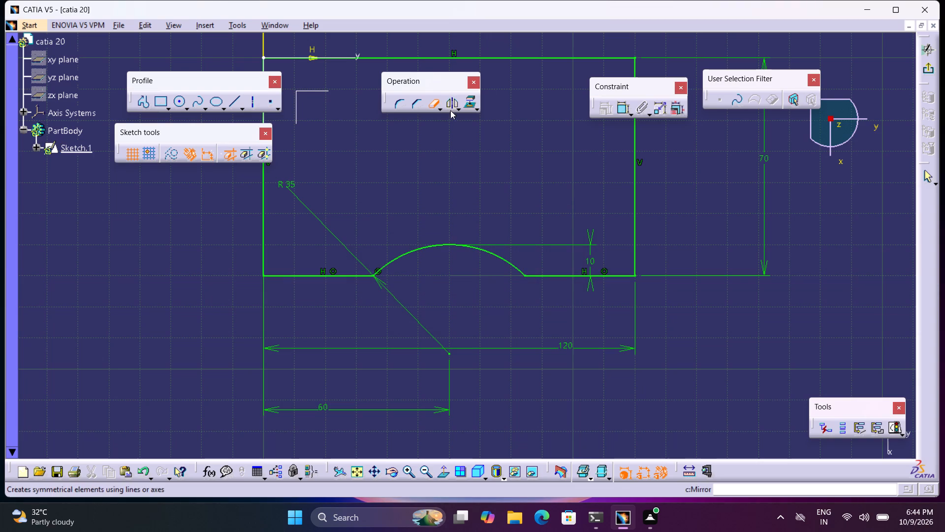
click(436, 105)
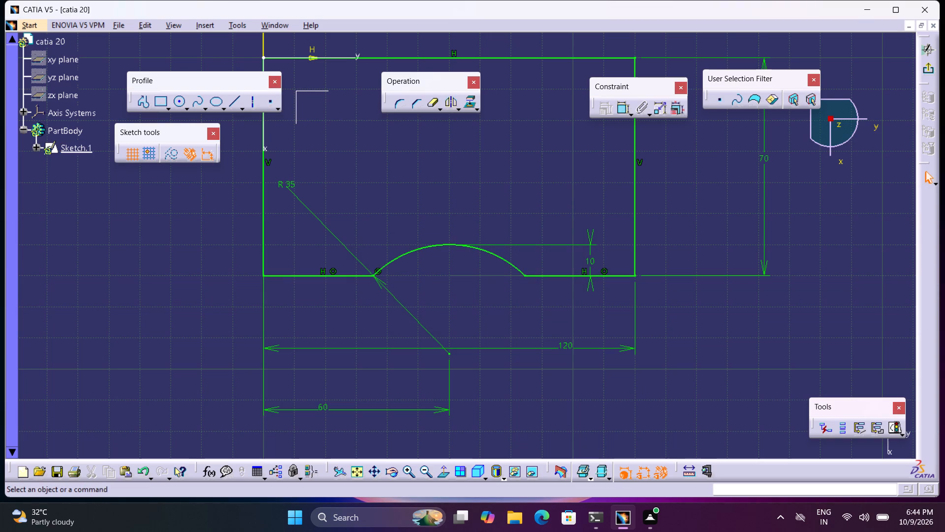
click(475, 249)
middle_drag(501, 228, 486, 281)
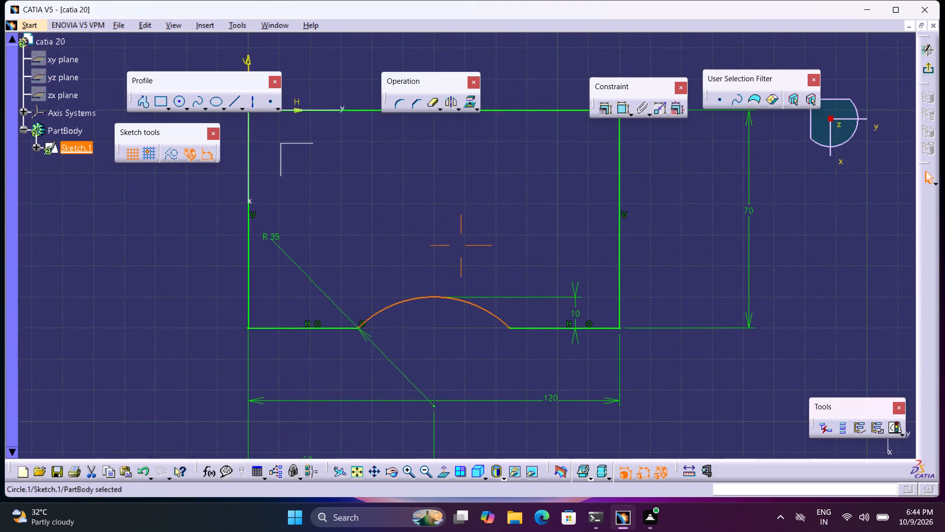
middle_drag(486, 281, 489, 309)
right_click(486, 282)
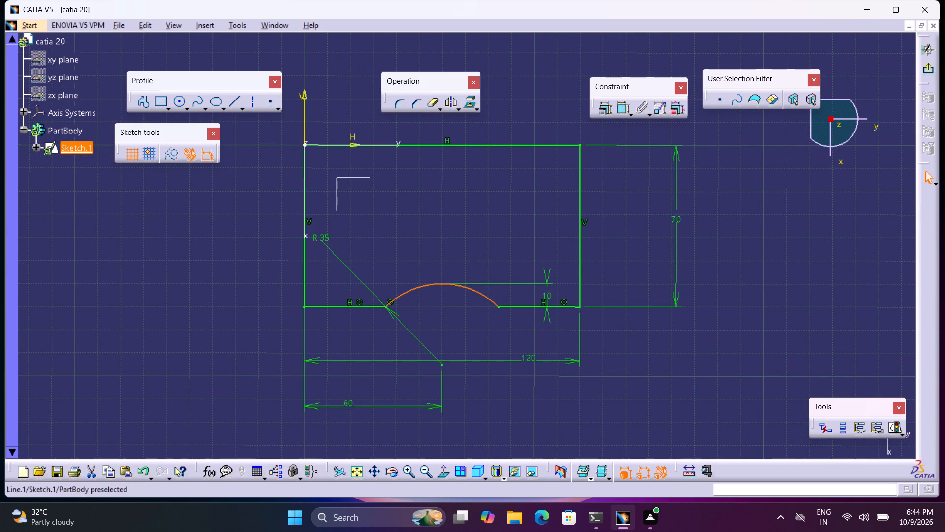
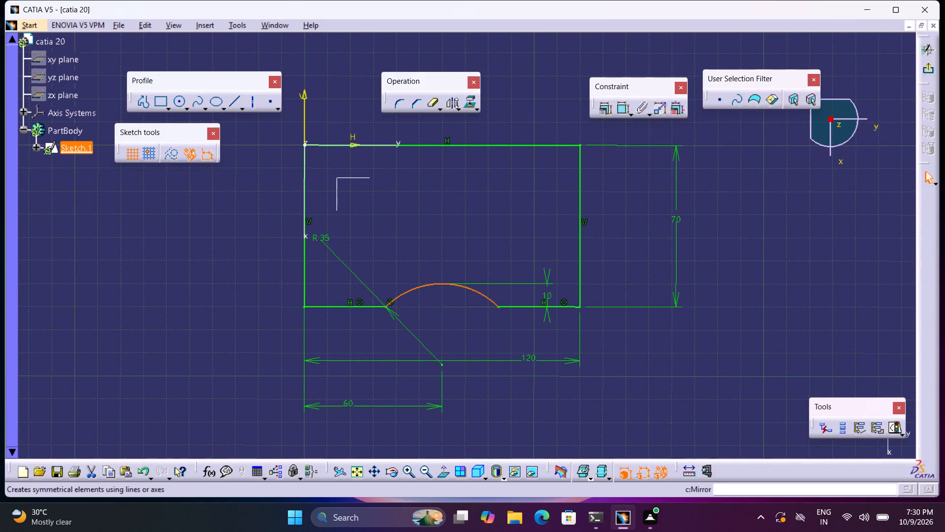
Draw a horizontal line about 30 mm long inside the rectangle, above the circular cutout.
middle_drag(472, 206, 467, 238)
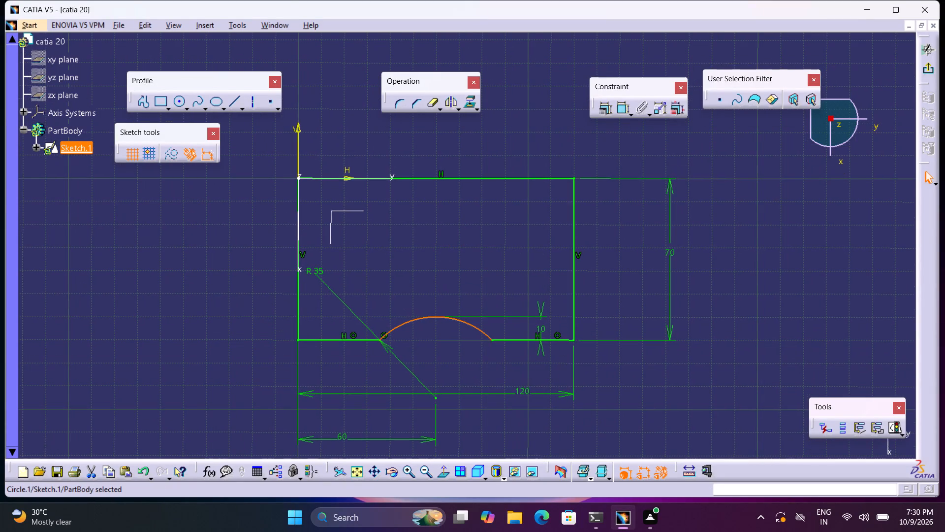
click(238, 98)
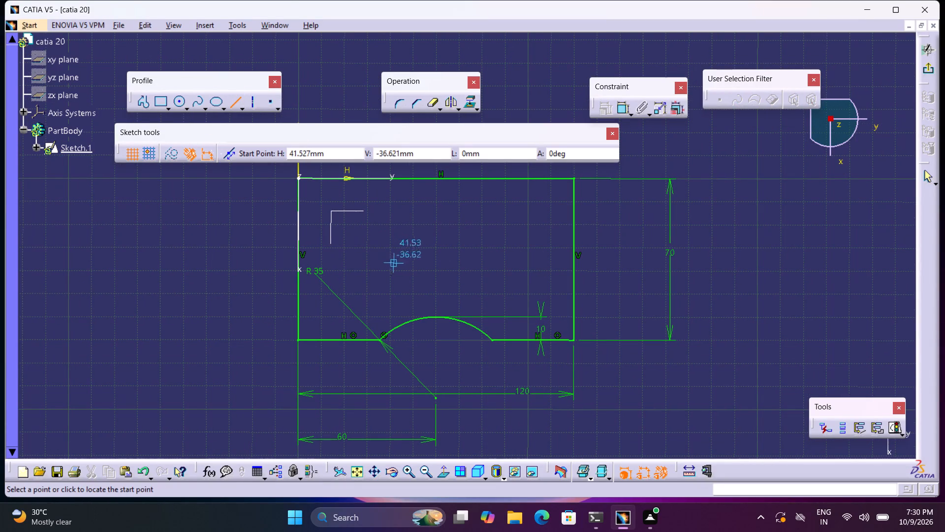
click(382, 255)
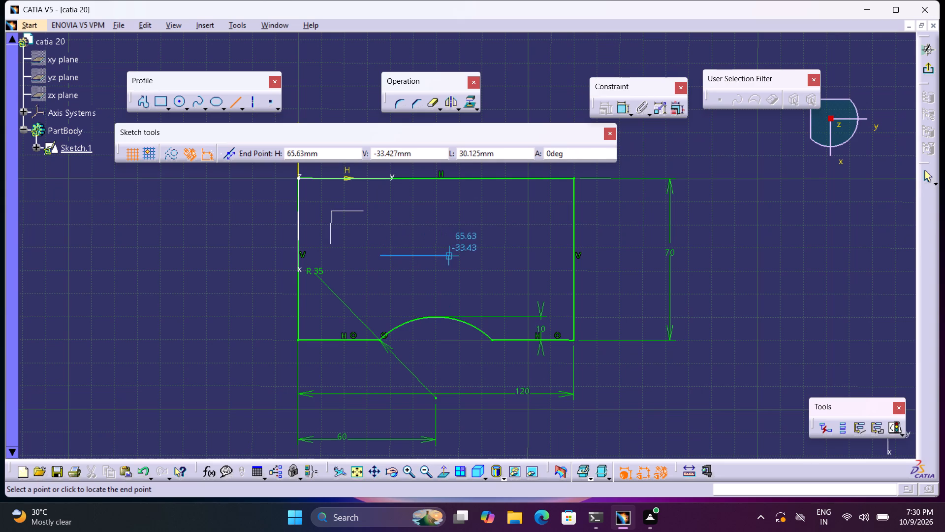
click(450, 256)
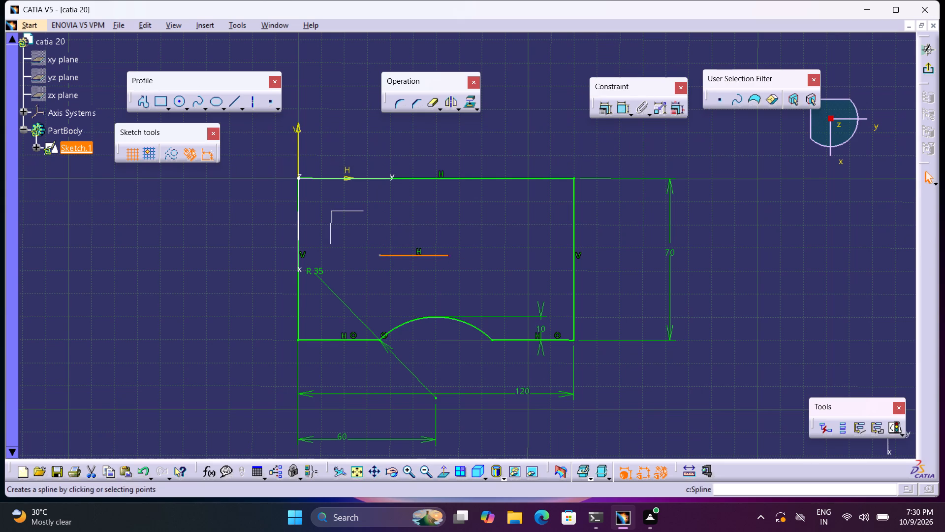
double_click(425, 224)
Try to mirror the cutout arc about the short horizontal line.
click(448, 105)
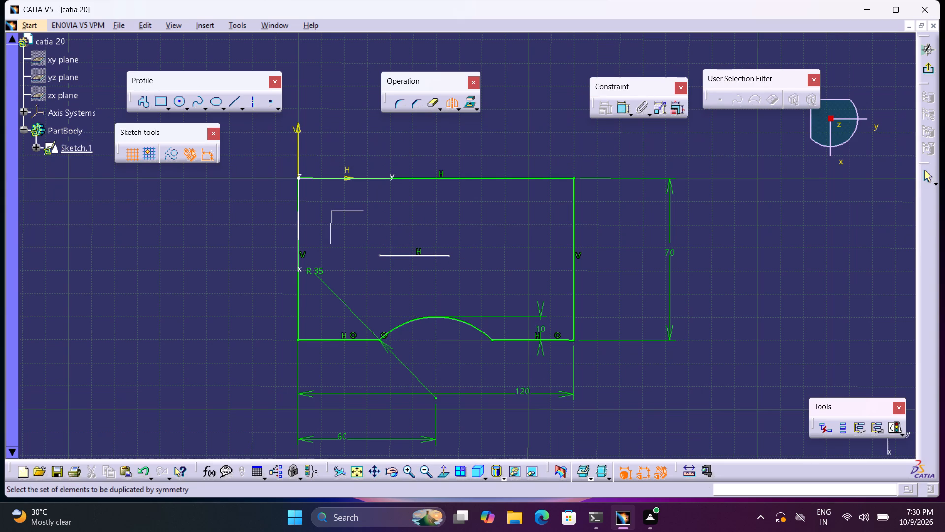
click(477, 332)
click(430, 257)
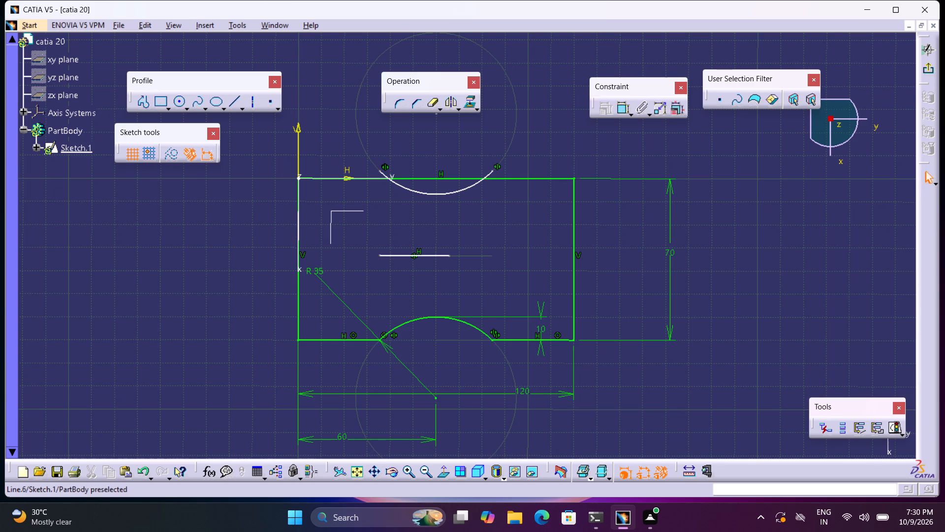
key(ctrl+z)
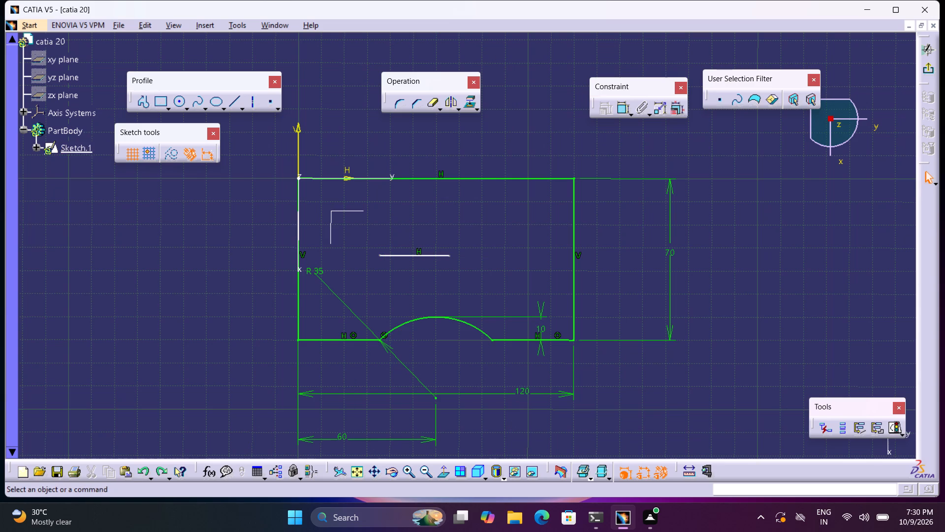
Dimension the offset between the short horizontal line and the rectangle's bottom side and set it to 35 mm.
click(623, 105)
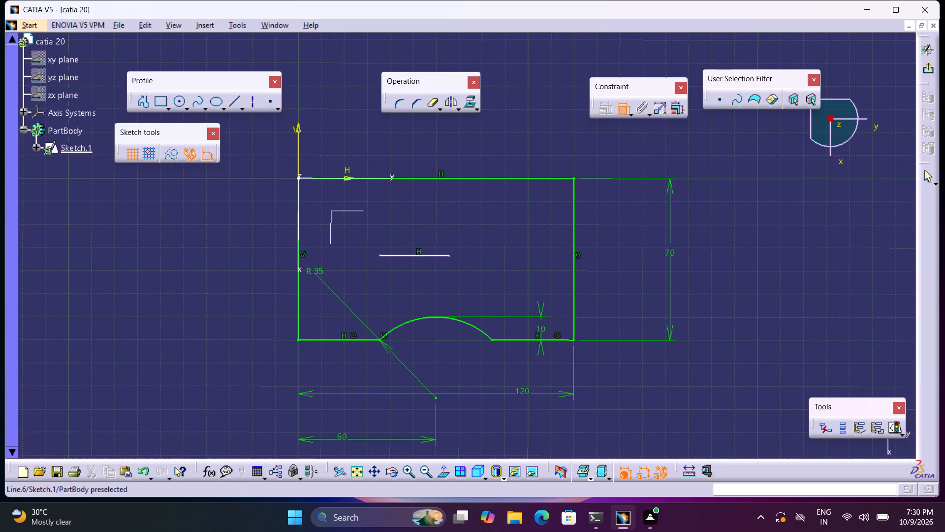
click(430, 255)
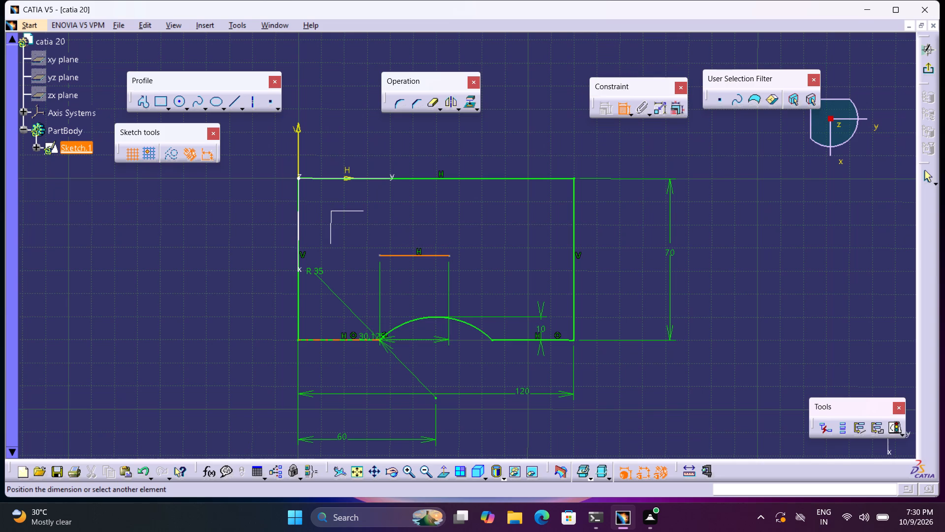
click(368, 338)
click(395, 299)
double_click(397, 297)
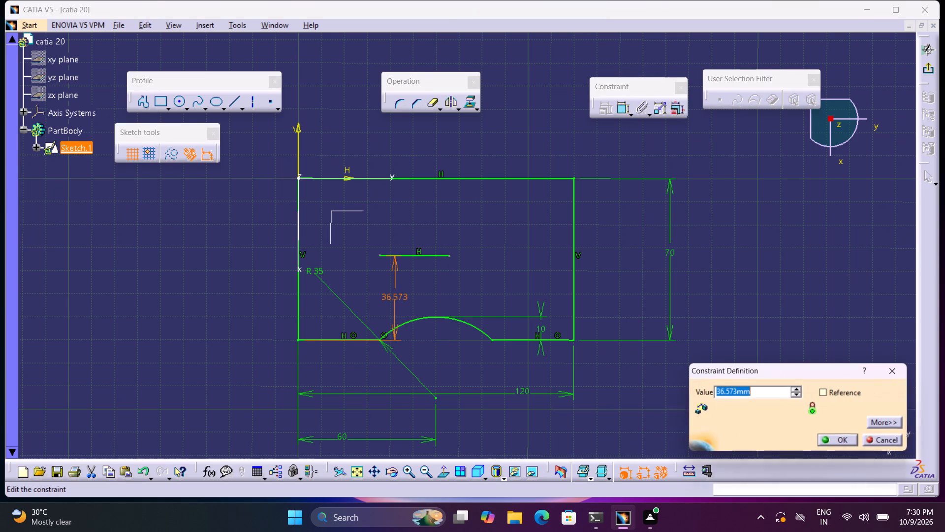
text(43)
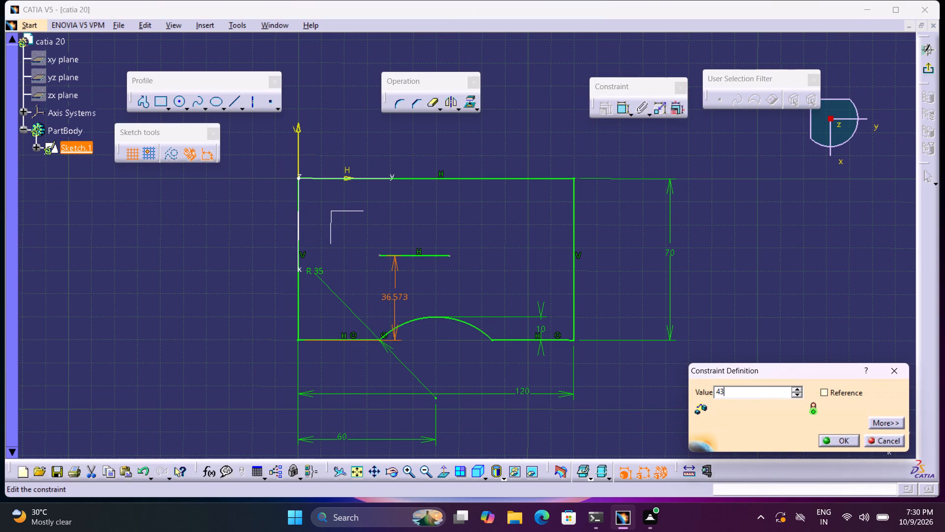
key(BackSpace)
key(BackSpace)
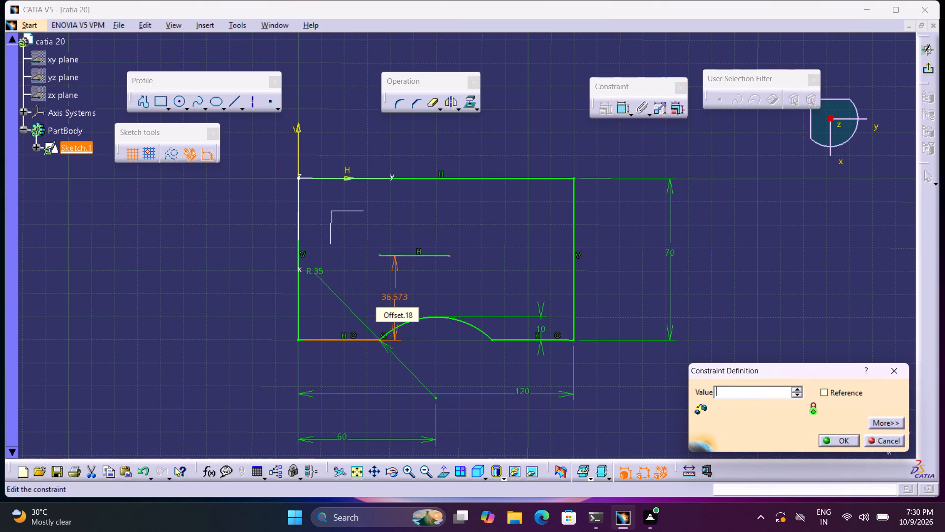
text(35)
key(Return)
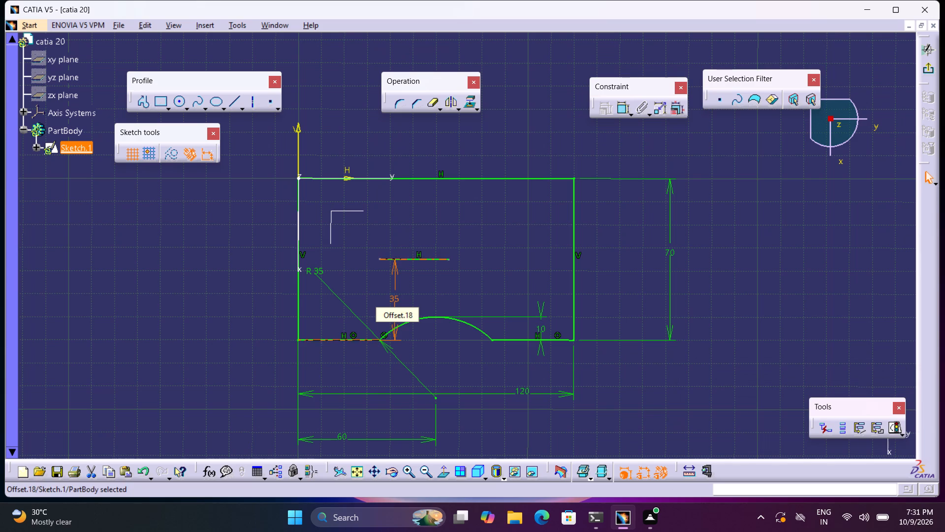
Mirror the cutout arc about the short horizontal line onto the rectangle's top side.
click(462, 324)
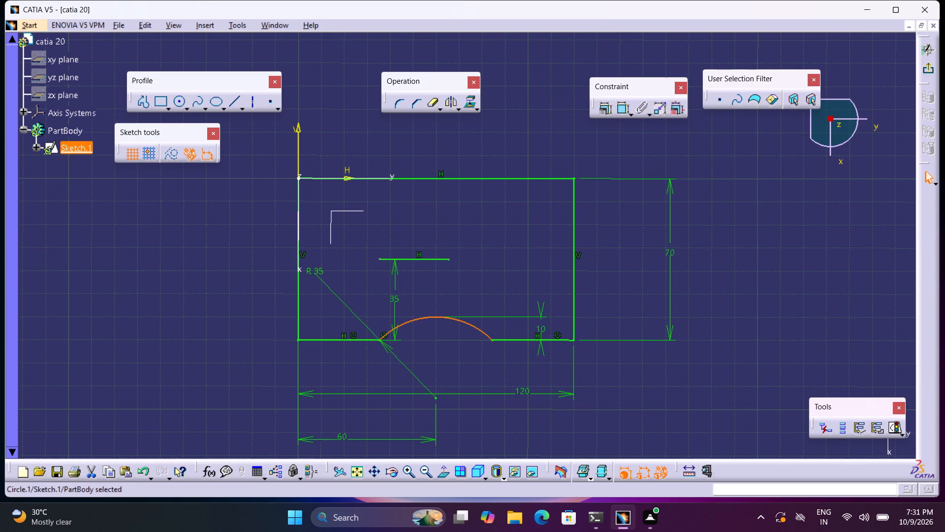
click(449, 104)
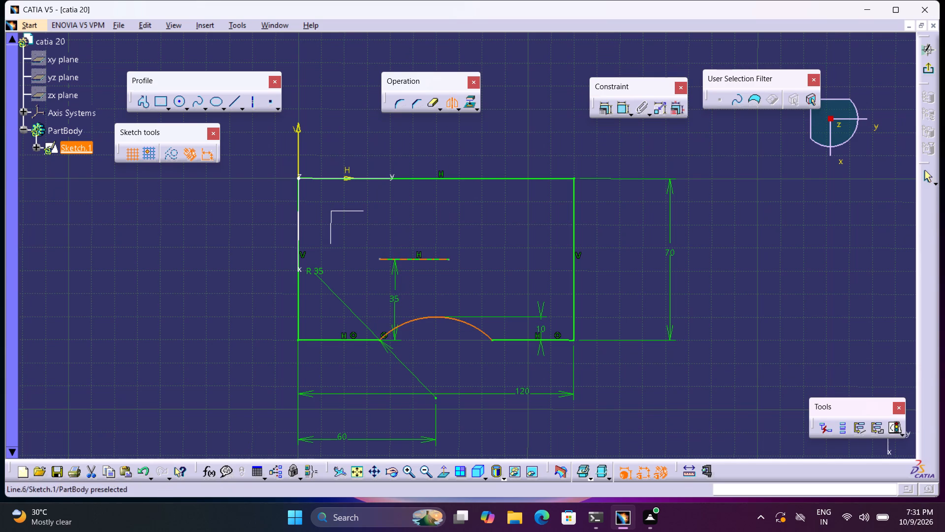
click(440, 258)
click(449, 248)
Delete the short horizontal line used as the mirror axis.
click(438, 260)
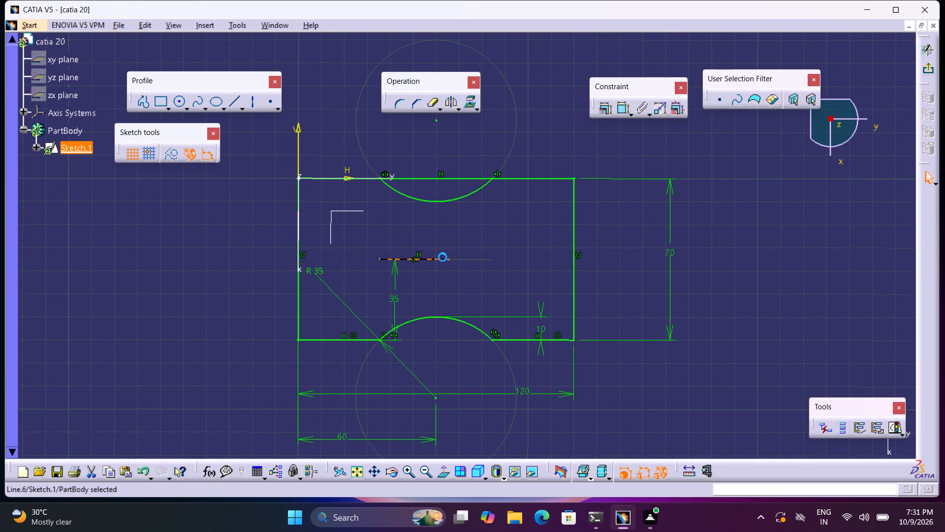
key(Delete)
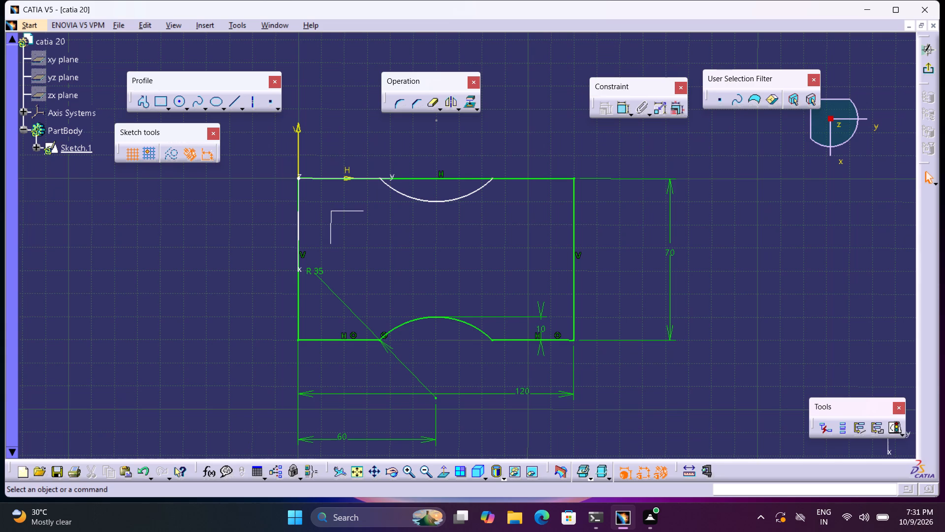
Quick Trim the rectangle's top side between the ends of the mirrored arc and exit the sketch.
click(433, 101)
click(444, 178)
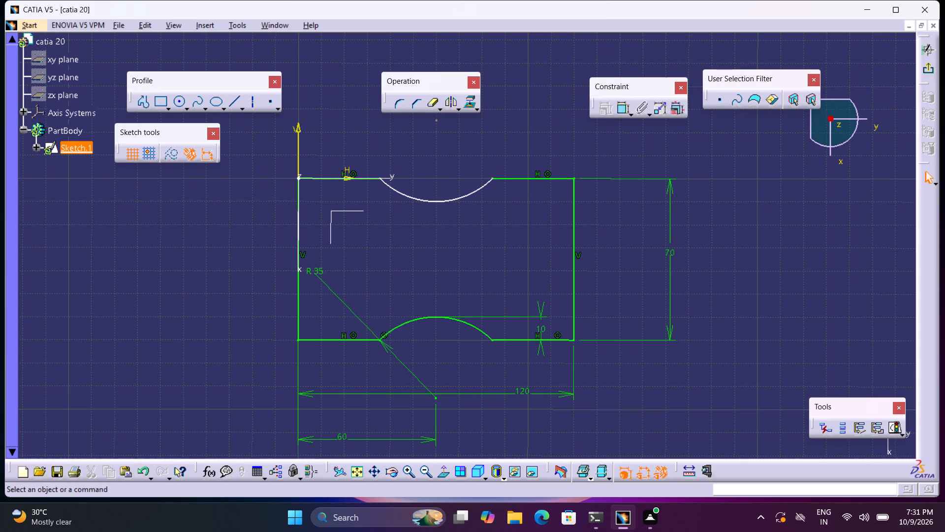
middle_drag(448, 228, 448, 236)
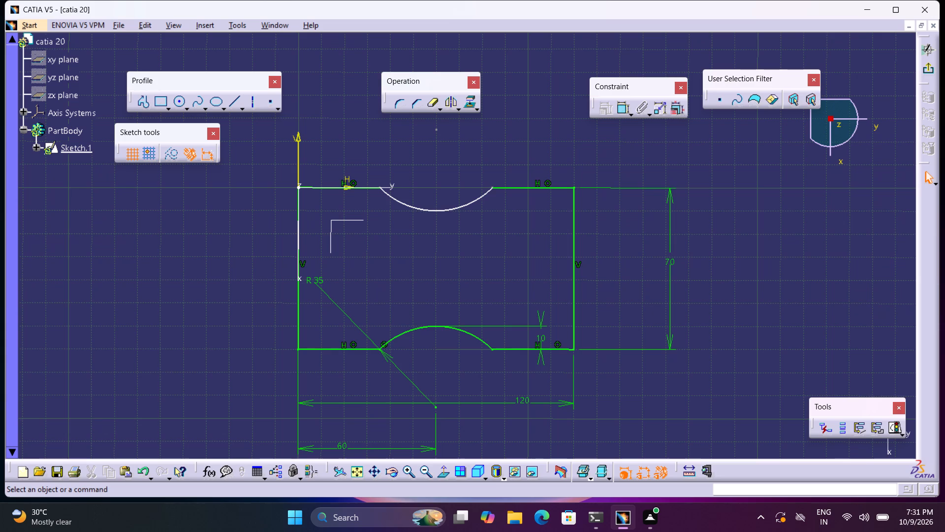
middle_drag(447, 183, 437, 191)
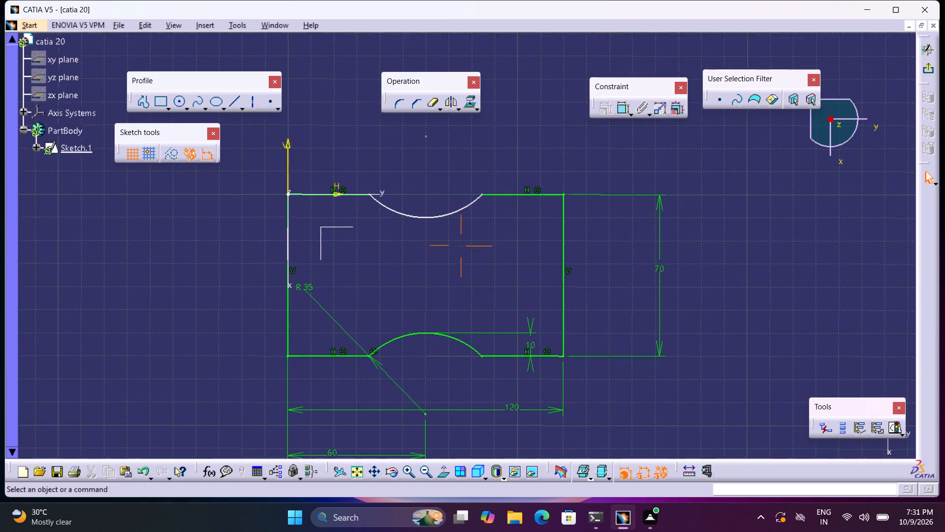
middle_drag(437, 191, 437, 191)
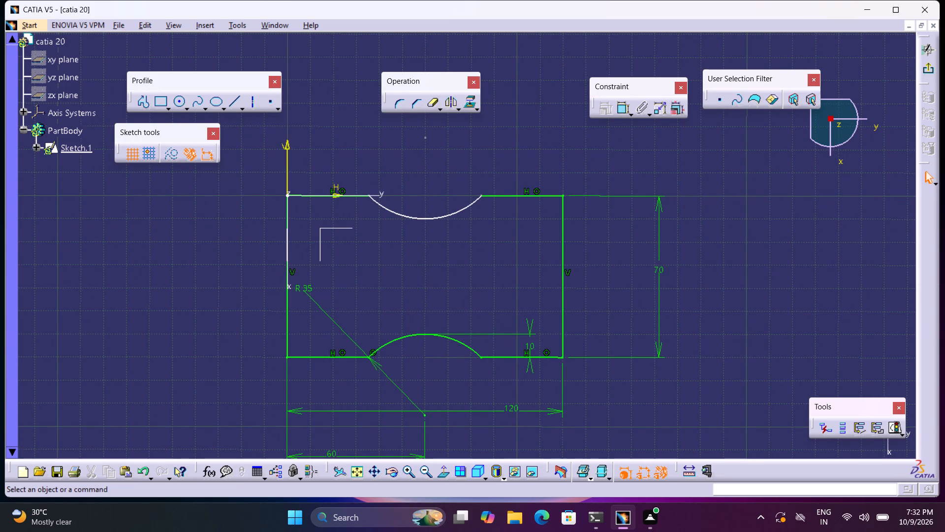
click(934, 65)
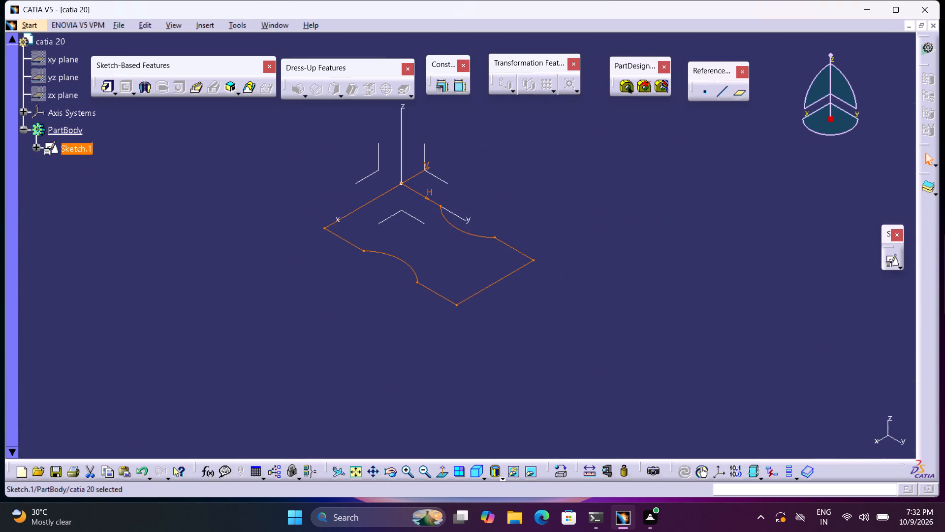
Extrude the base sketch as a pad with a length of 6 mm.
click(109, 86)
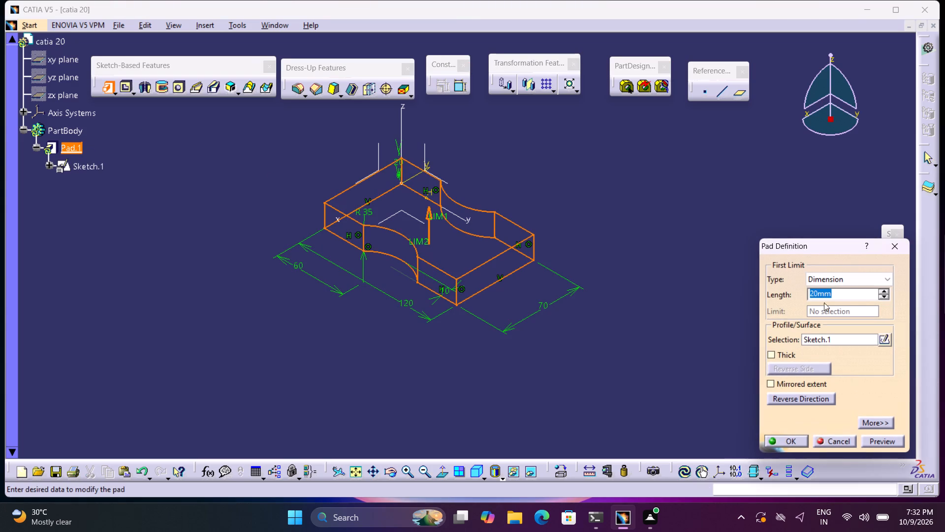
key(5)
key(BackSpace)
key(6)
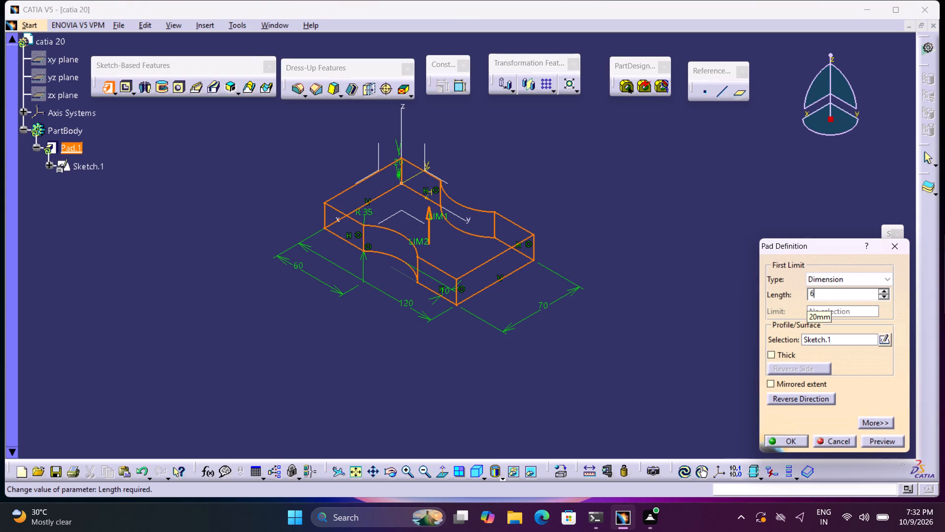
key(Return)
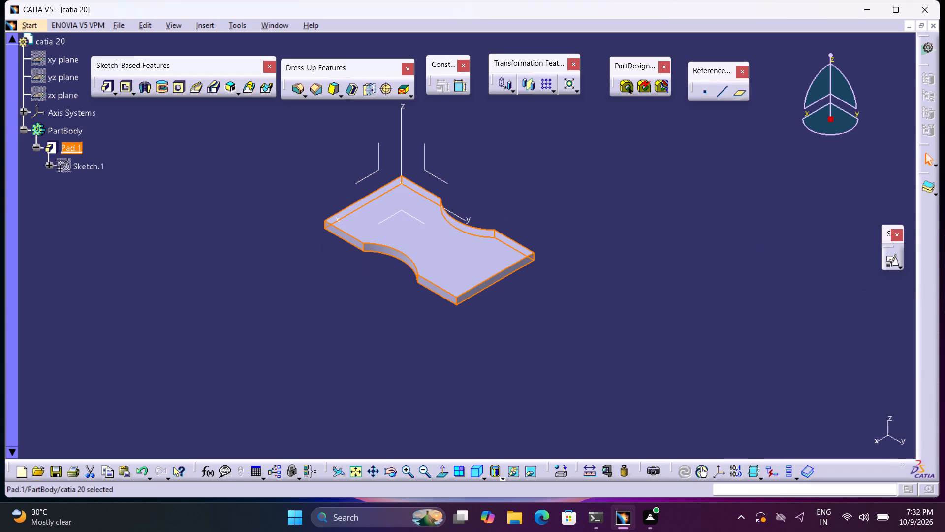
click(747, 305)
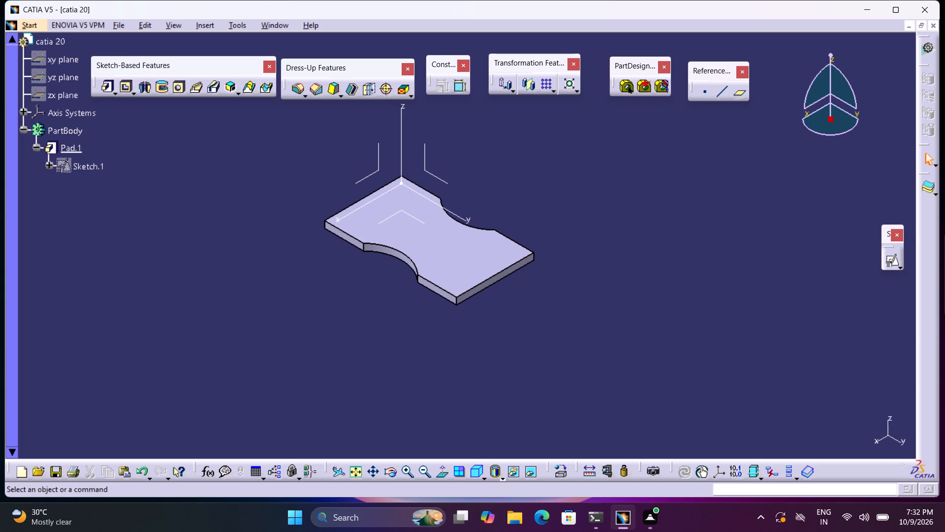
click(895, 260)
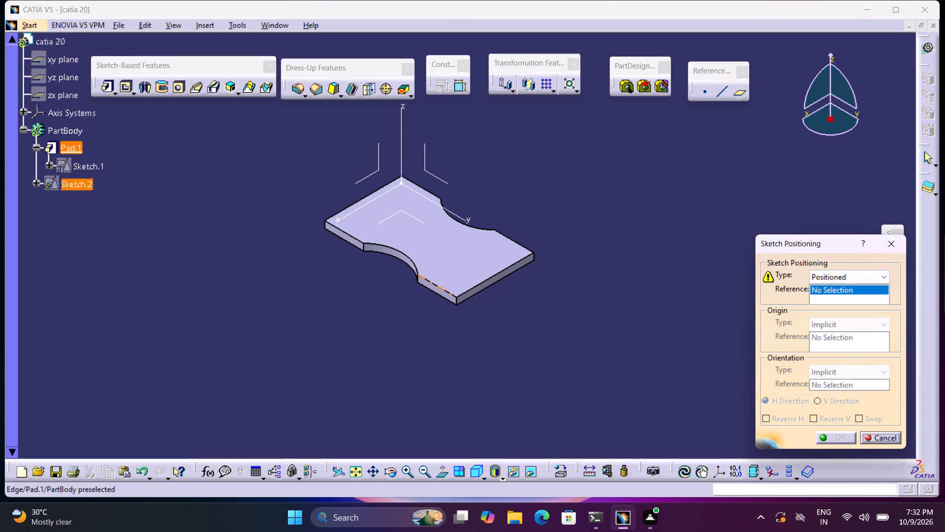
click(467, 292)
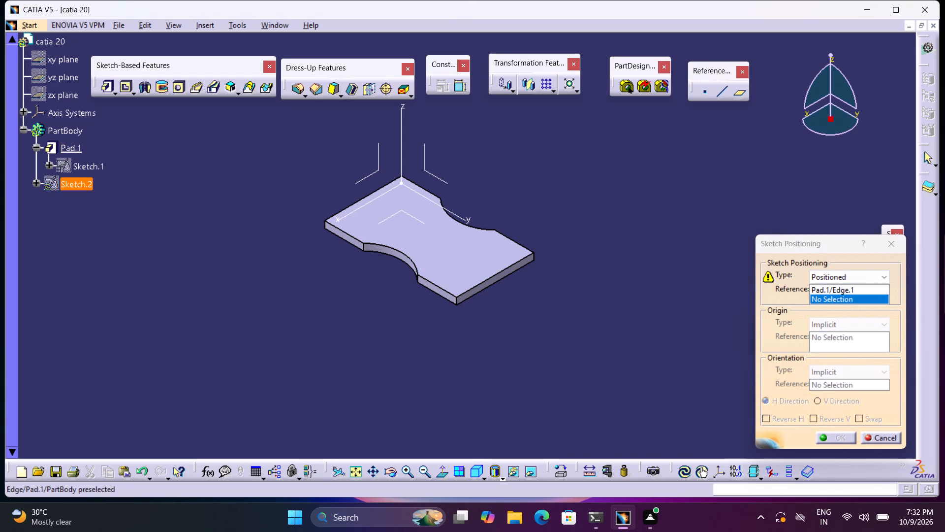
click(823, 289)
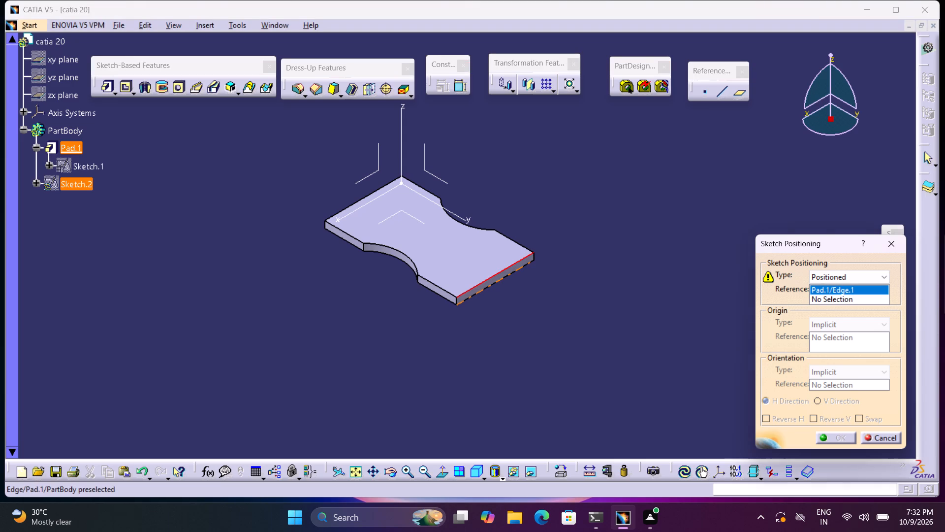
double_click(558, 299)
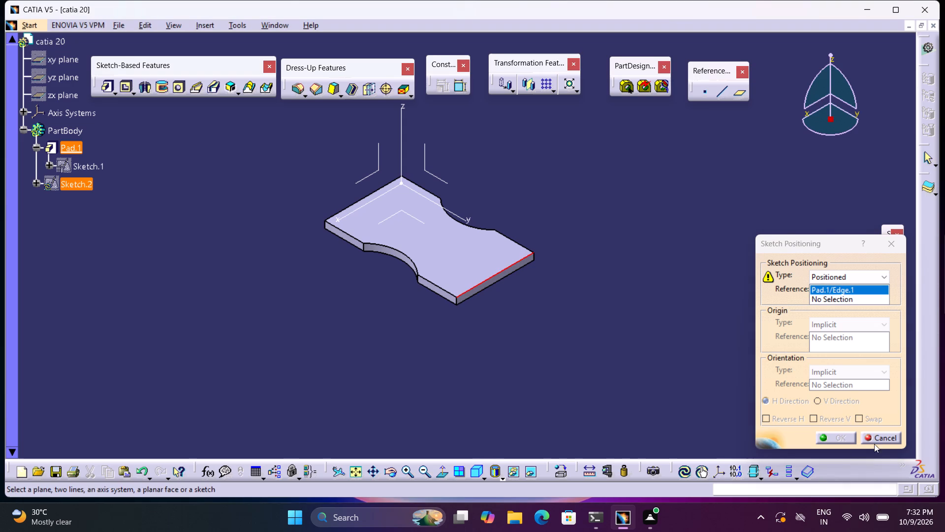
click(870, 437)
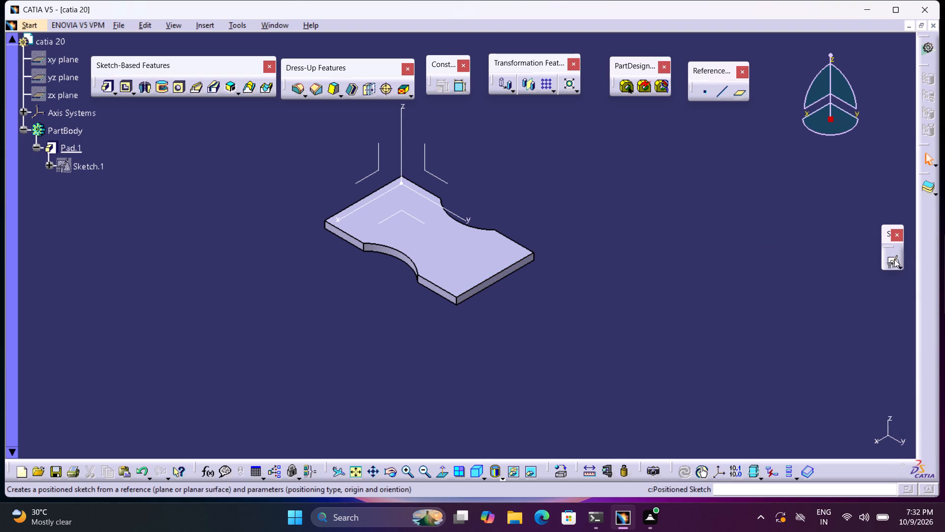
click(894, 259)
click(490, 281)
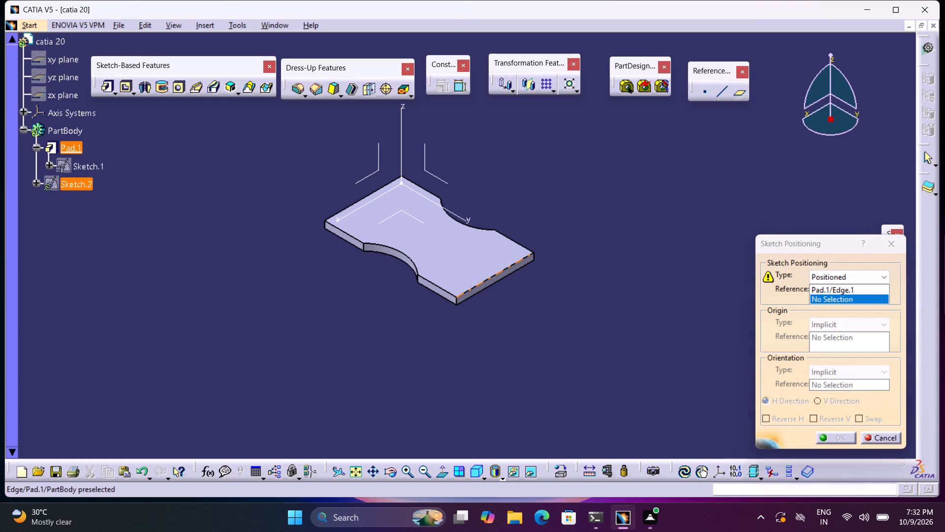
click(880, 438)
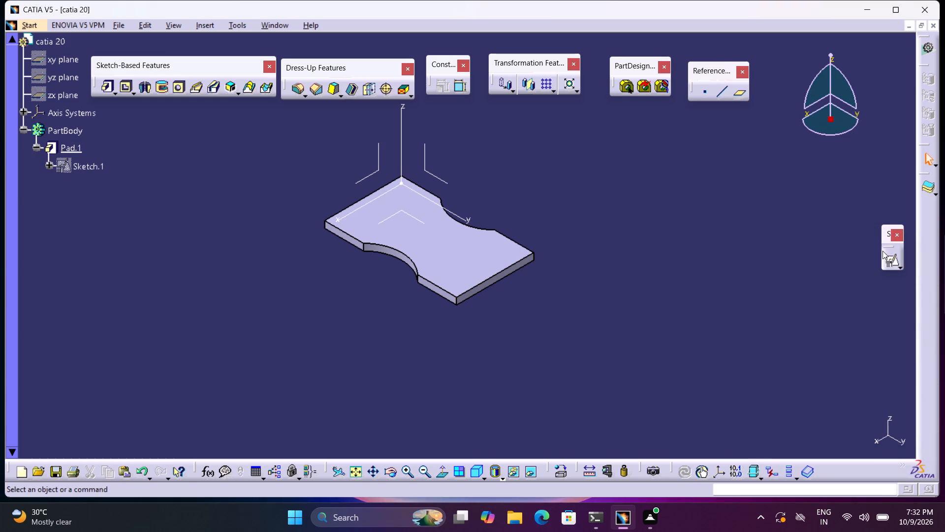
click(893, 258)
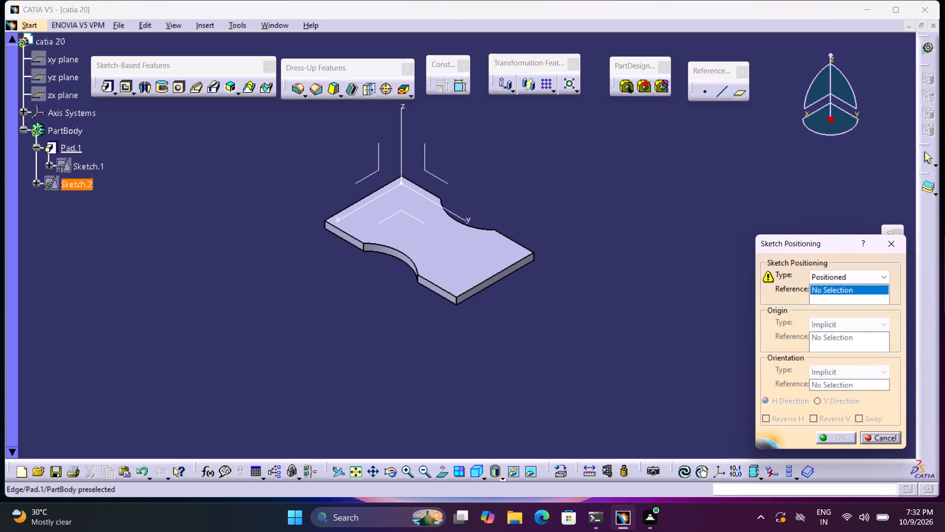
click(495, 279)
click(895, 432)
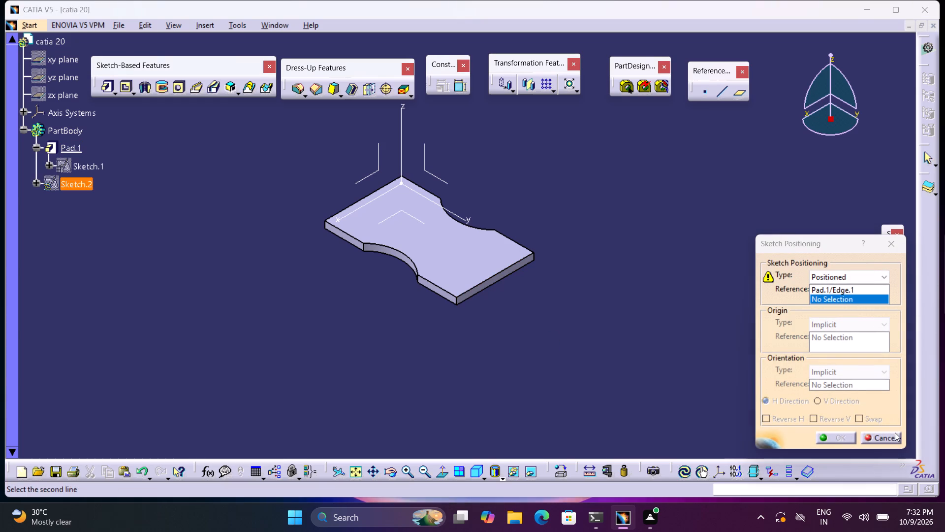
Open a positioned sketch on the flat 70 mm wide end face of the base plate.
click(891, 262)
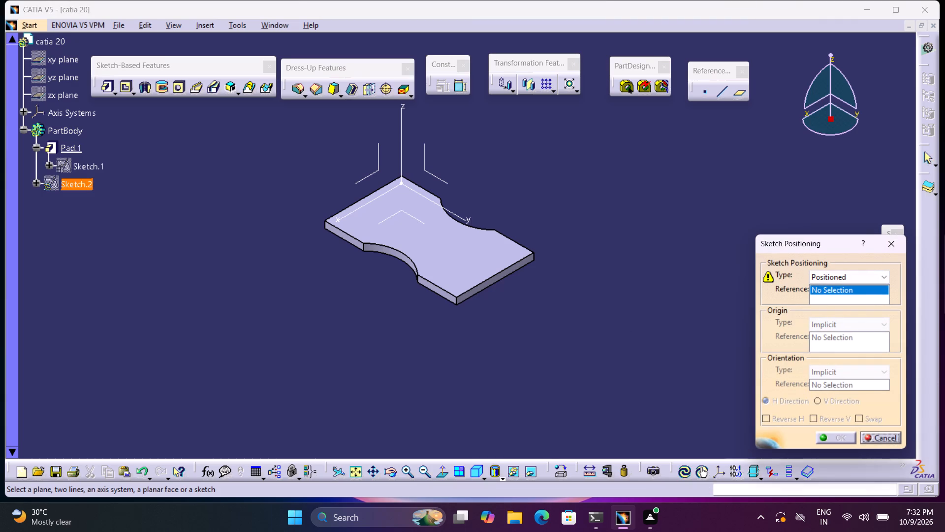
click(503, 274)
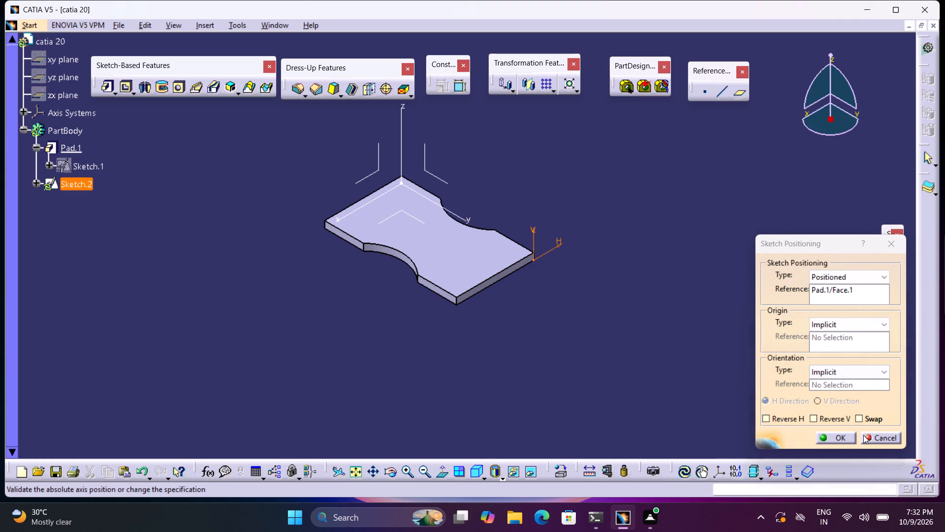
click(842, 436)
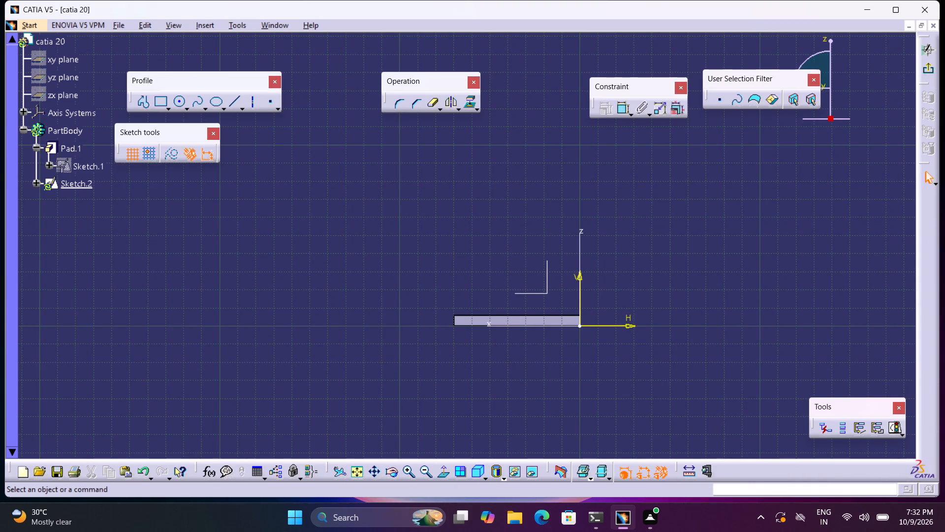
Sketch a circle with a radius of about 19 mm above the plate and dimension its radius.
middle_drag(631, 287, 600, 288)
right_click(631, 333)
middle_drag(598, 285, 591, 268)
middle_drag(778, 332, 640, 244)
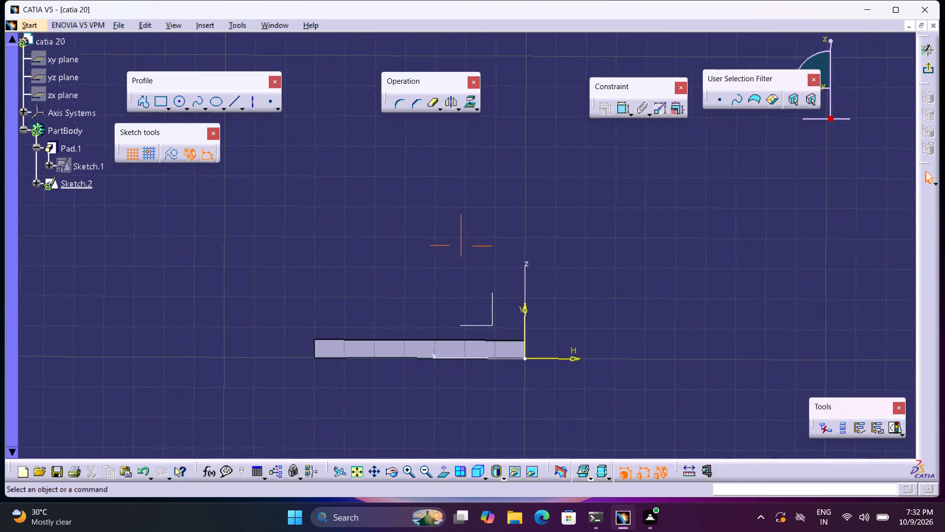
middle_drag(640, 244, 573, 198)
middle_drag(431, 362, 478, 382)
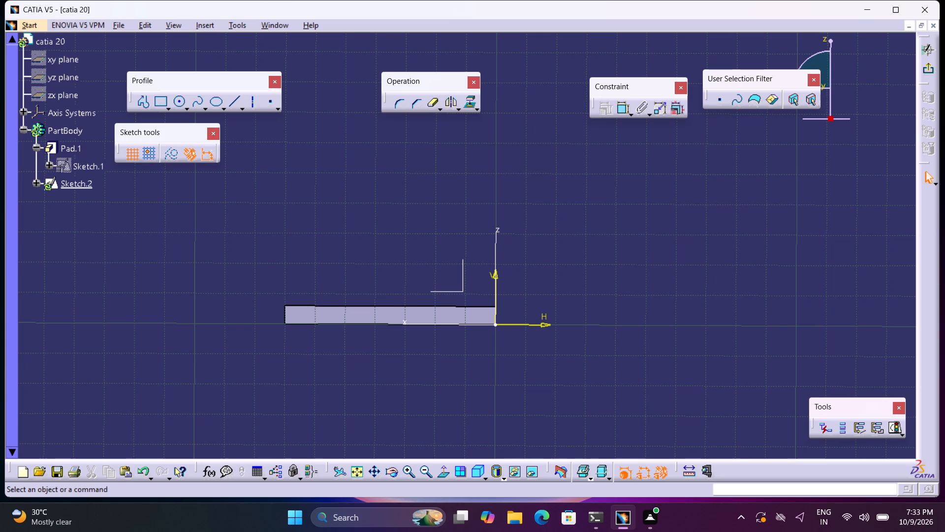
click(180, 105)
click(375, 201)
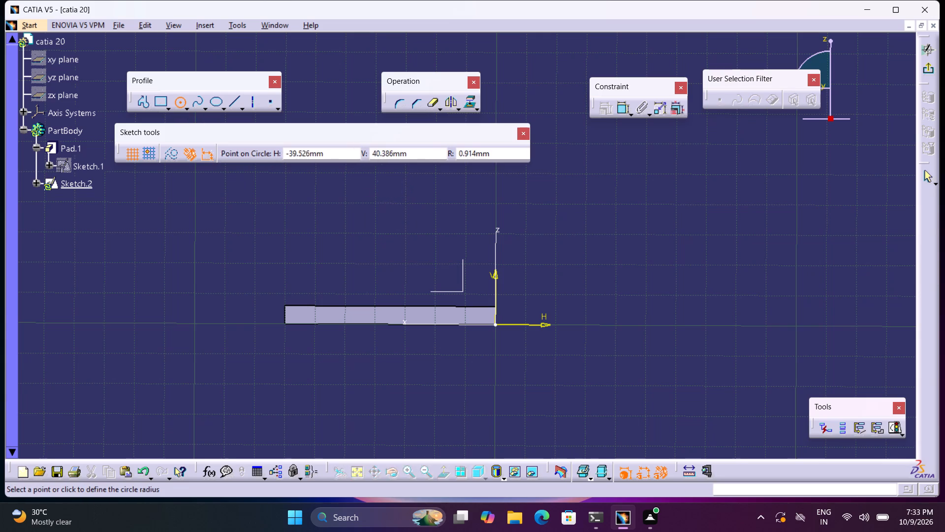
click(408, 249)
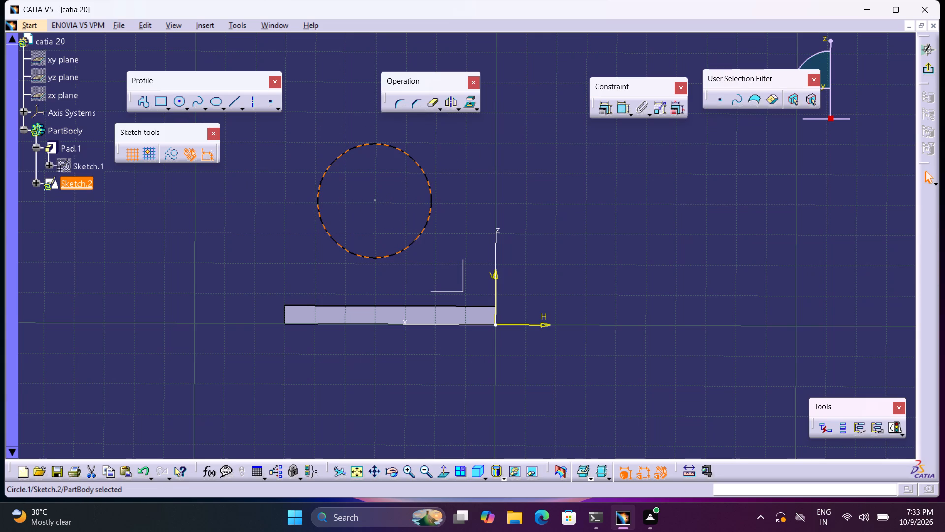
click(620, 109)
click(567, 163)
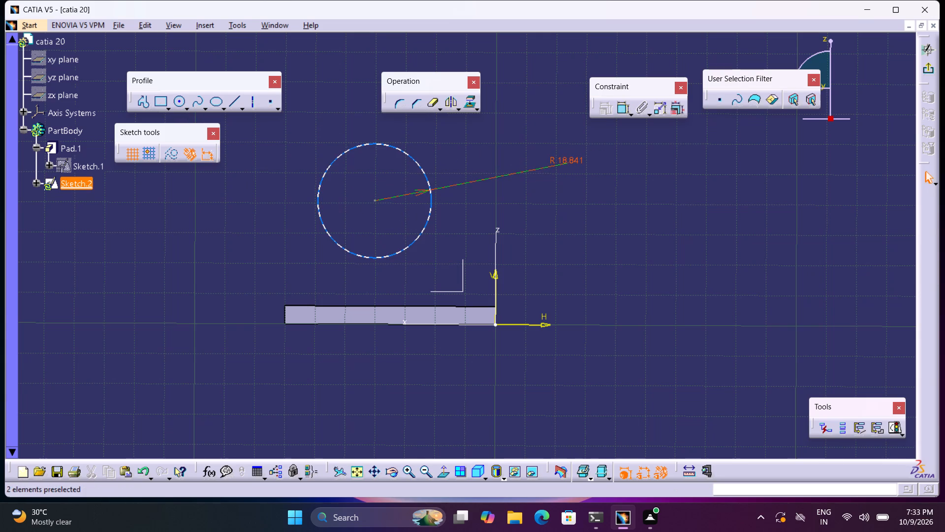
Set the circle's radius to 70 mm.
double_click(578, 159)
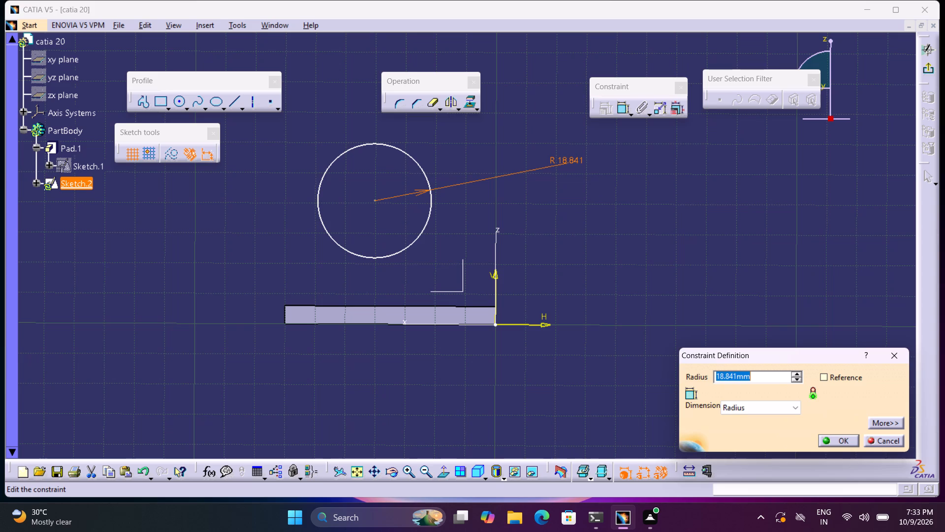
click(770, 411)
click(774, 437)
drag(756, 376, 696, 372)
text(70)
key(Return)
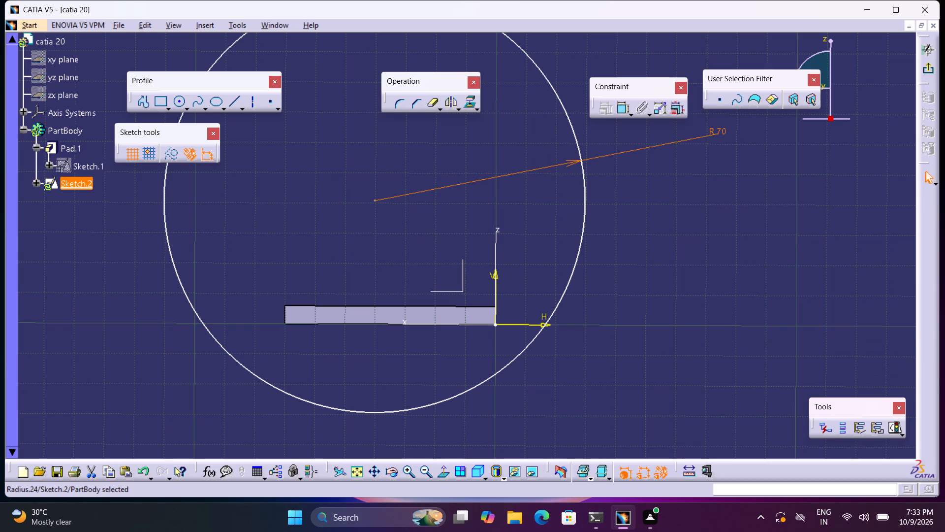
Convert the circle's radius dimension to a diameter and set it to 70 mm.
click(718, 125)
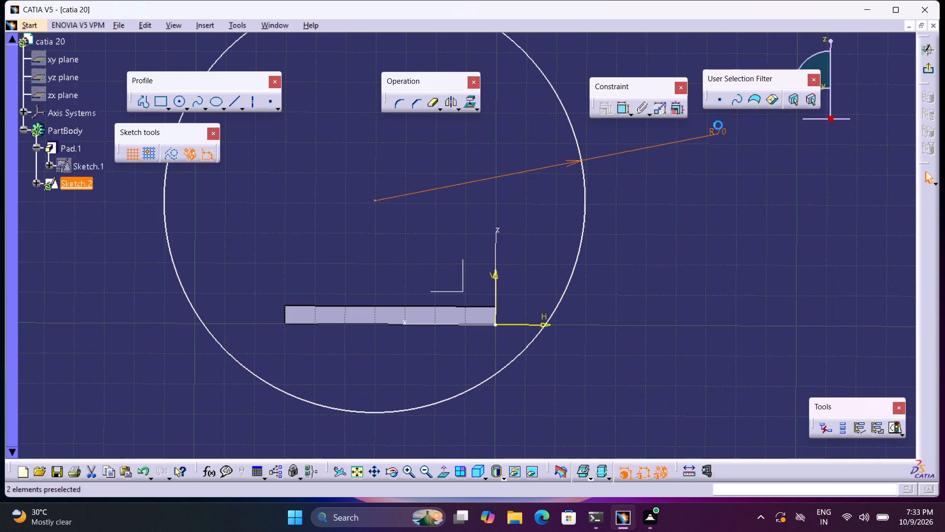
double_click(719, 133)
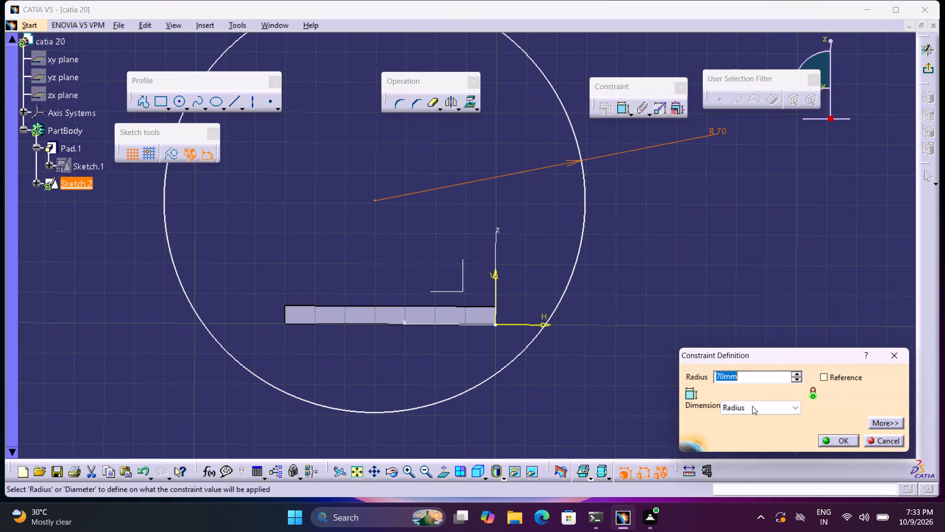
click(753, 406)
click(758, 426)
drag(747, 379, 687, 380)
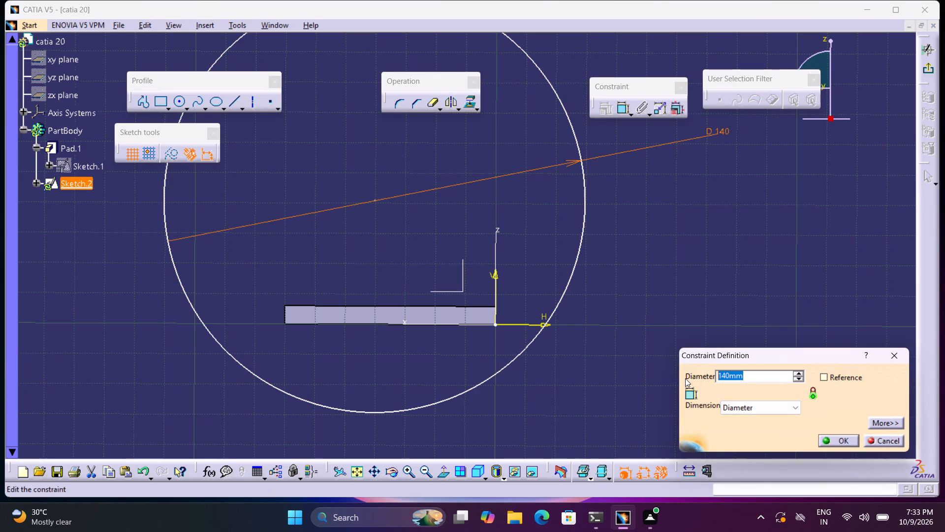
text(70)
key(Return)
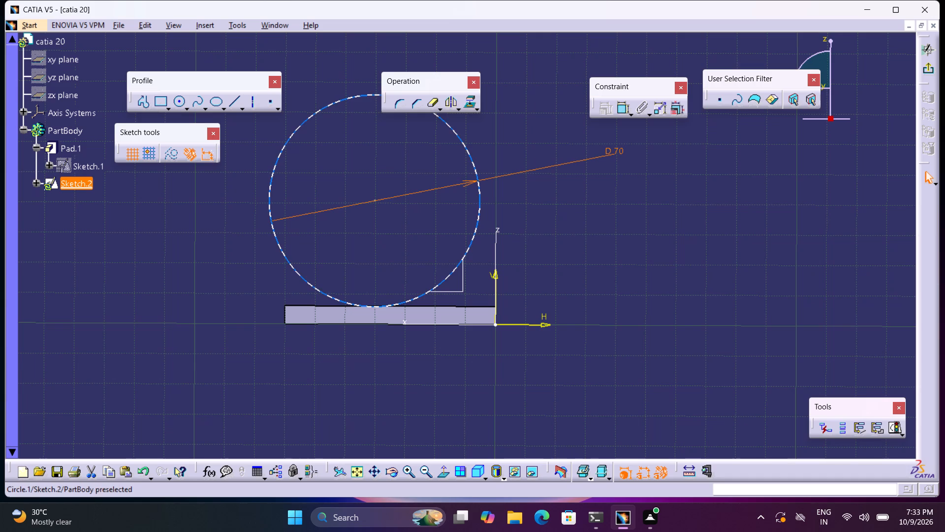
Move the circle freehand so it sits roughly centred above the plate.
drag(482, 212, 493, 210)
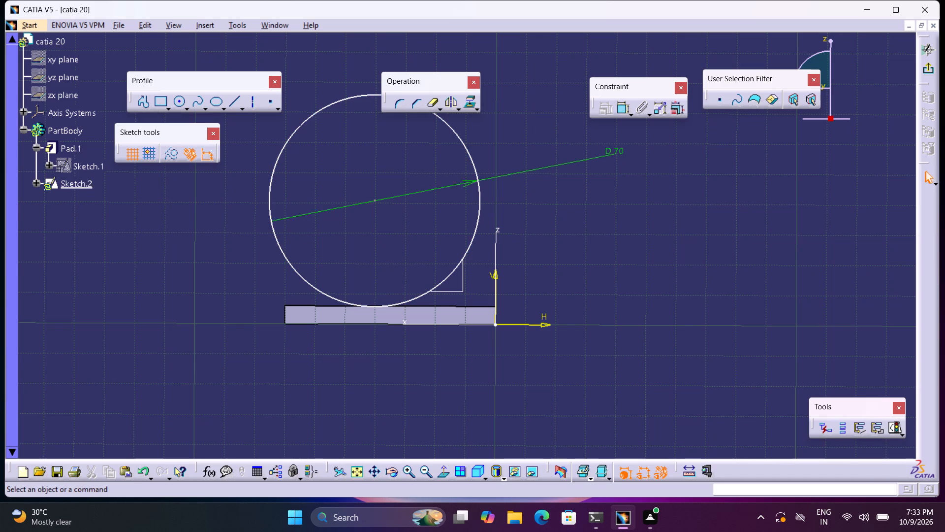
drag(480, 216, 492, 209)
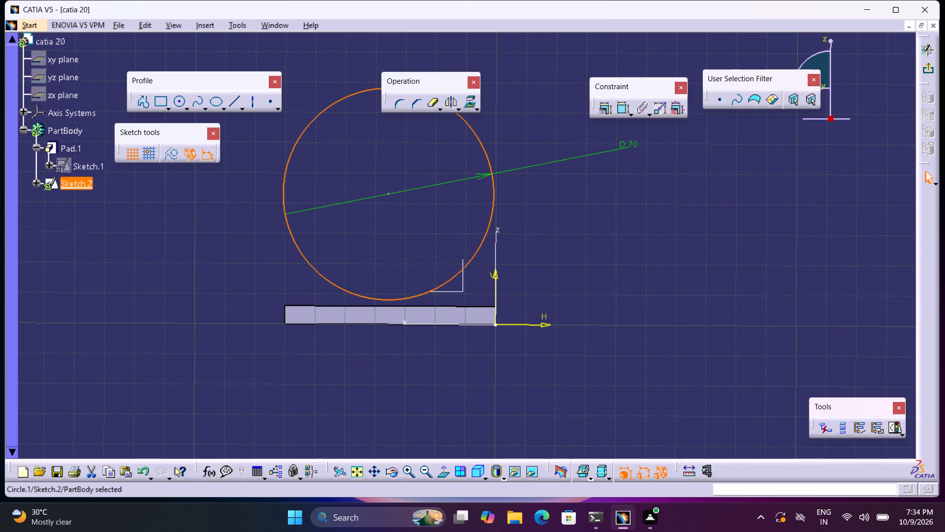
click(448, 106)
Dimension the circle's centre height from the plate's bottom edge and set it to 35 mm.
click(621, 110)
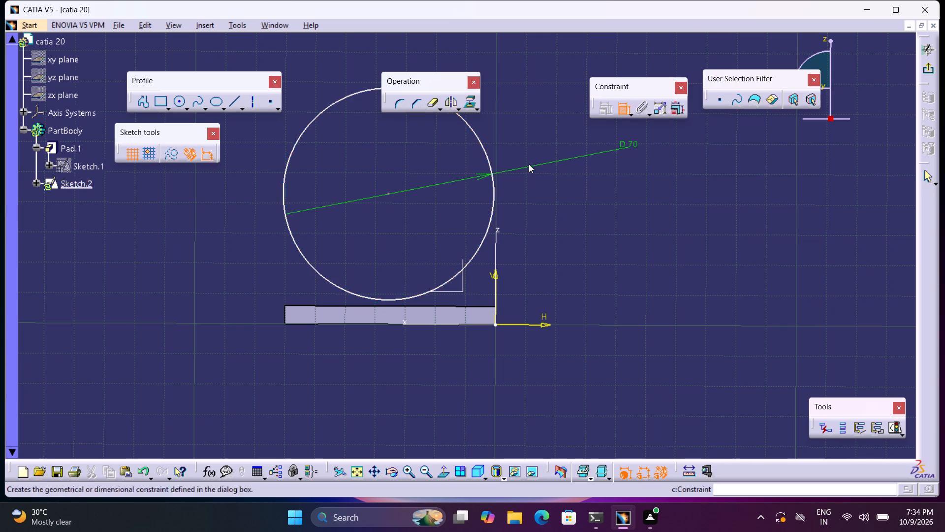
click(388, 194)
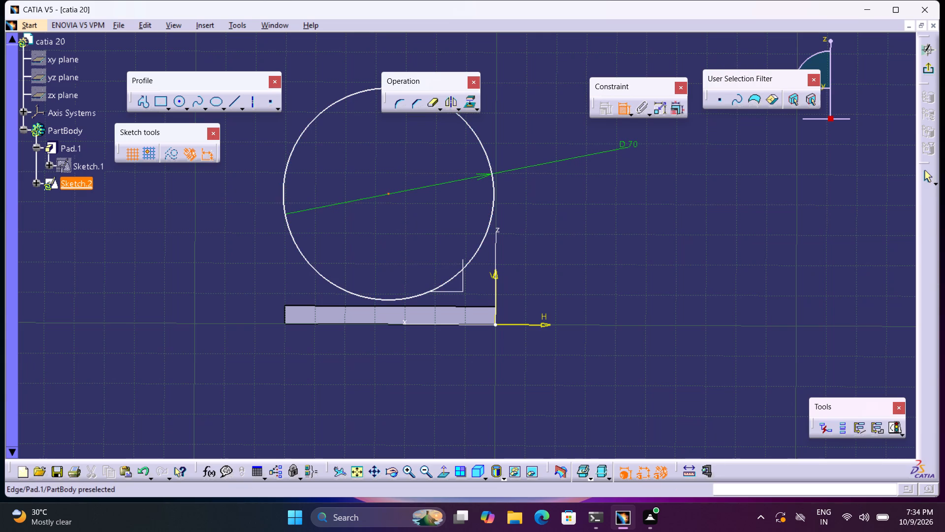
click(449, 326)
click(568, 257)
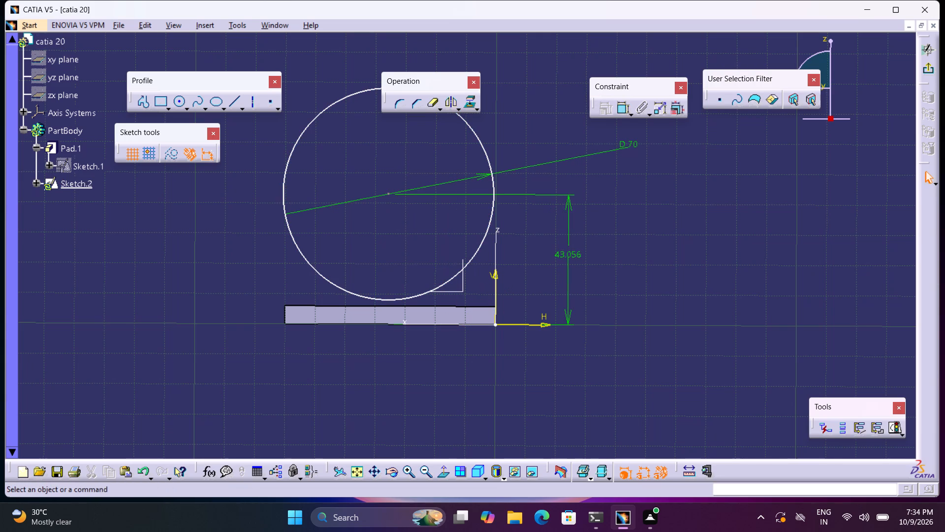
double_click(570, 255)
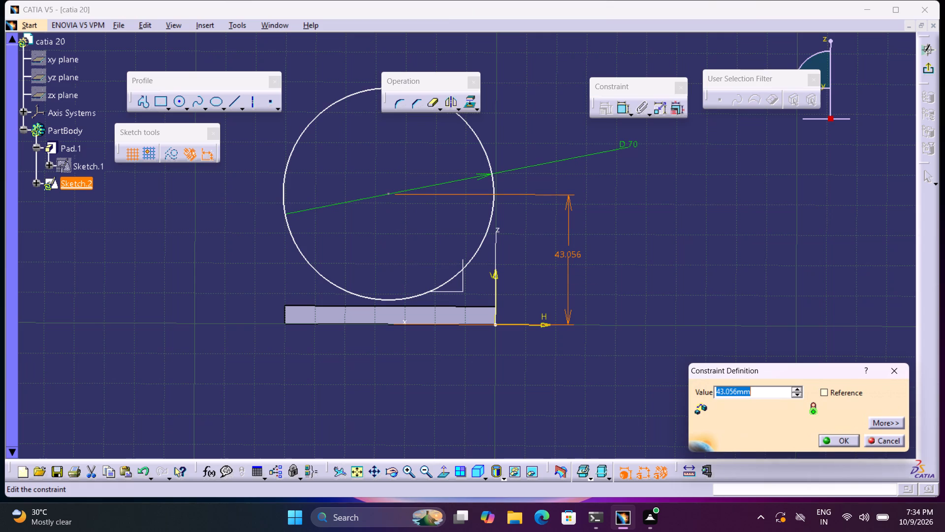
key(3)
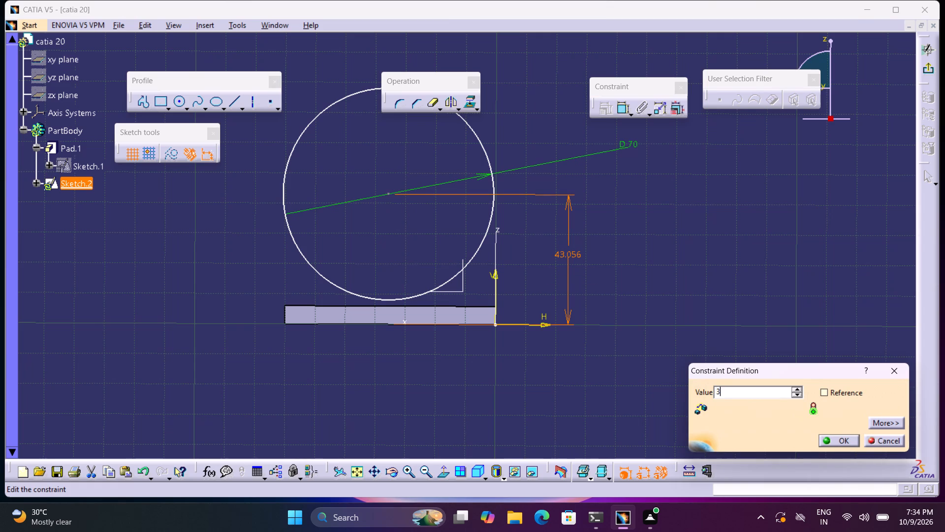
key(5)
key(Return)
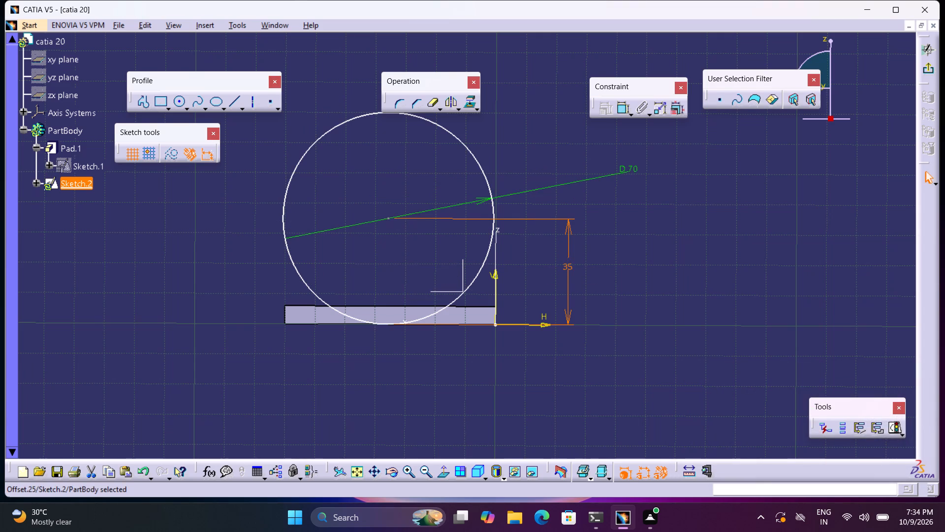
Sketch a short vertical line about 9 mm long just below the circle's centre.
click(624, 111)
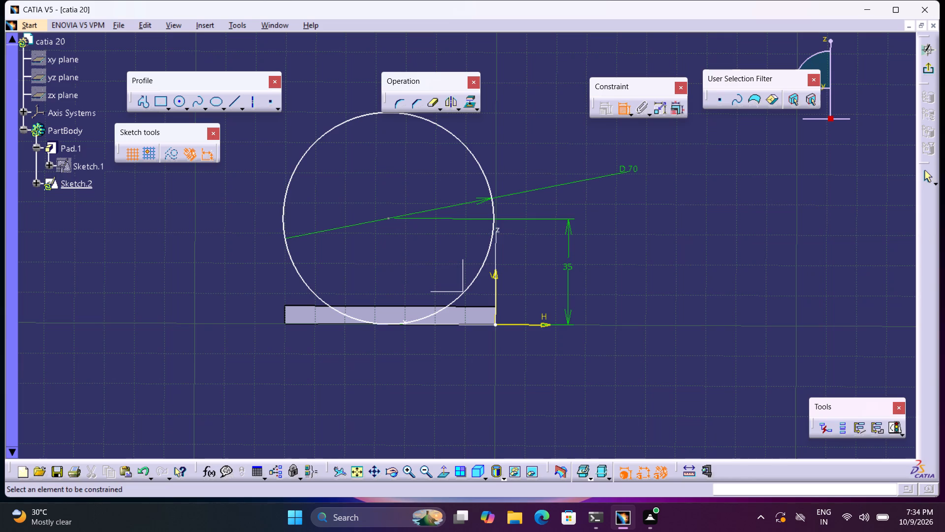
click(234, 103)
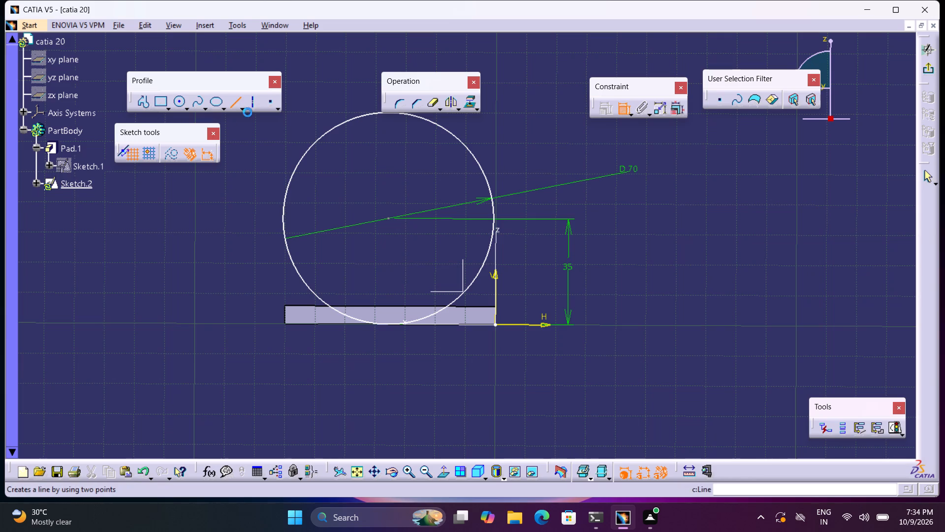
click(390, 233)
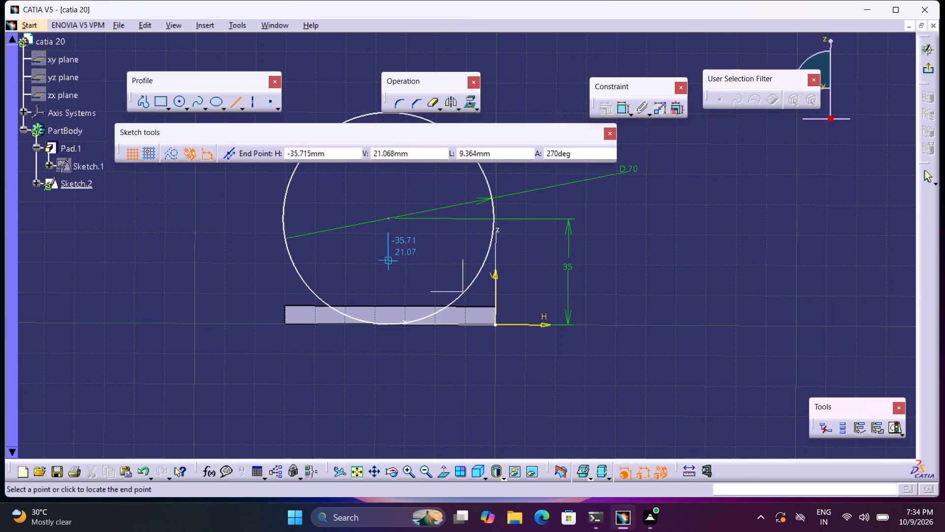
click(390, 261)
Dimension the short vertical line from the plate's side edge at the sketch origin and set the distance to 35 mm.
click(618, 108)
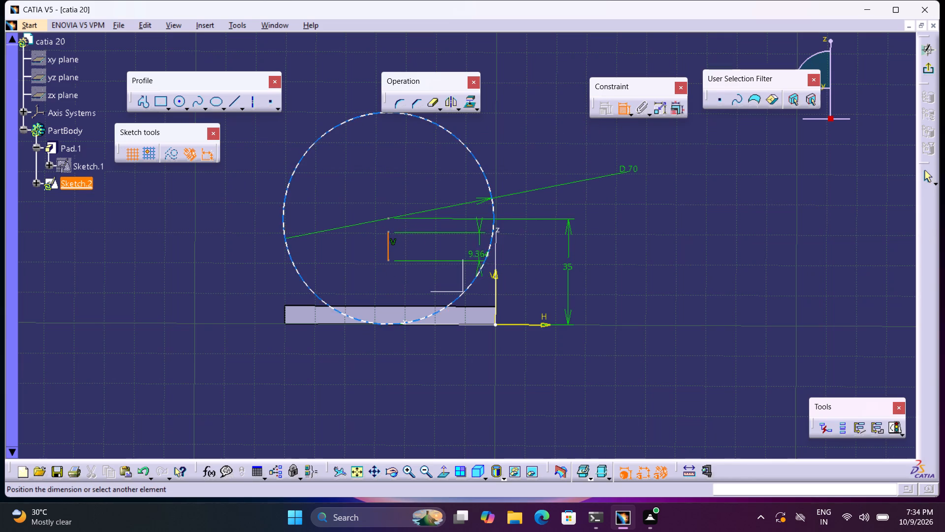
click(495, 304)
click(469, 373)
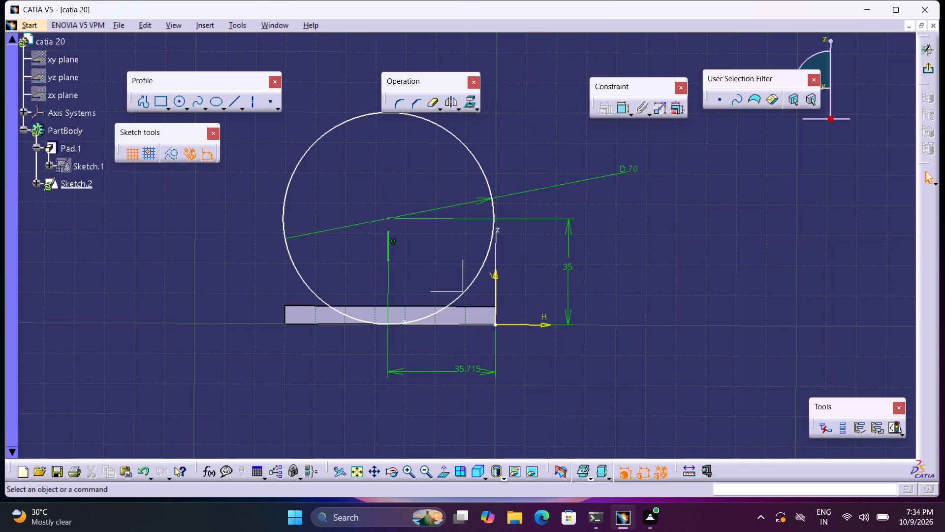
double_click(467, 367)
key(3)
key(5)
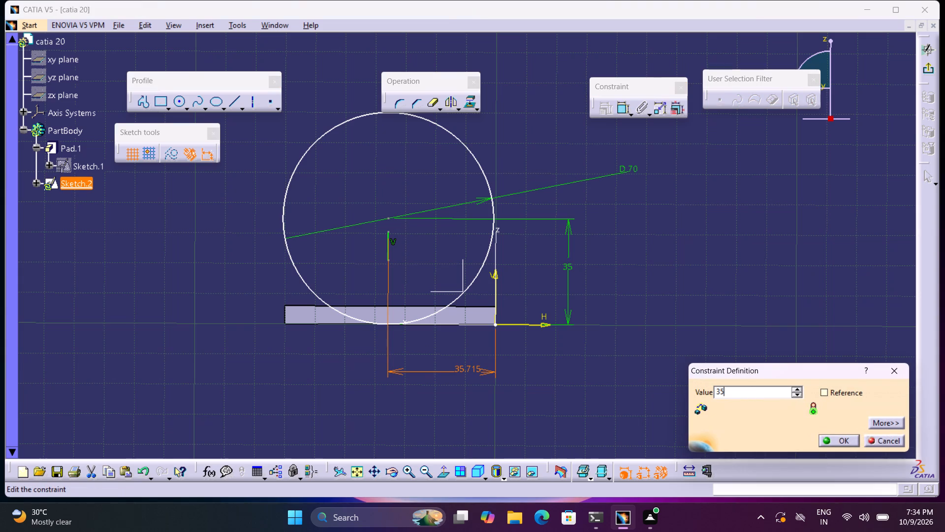
key(Return)
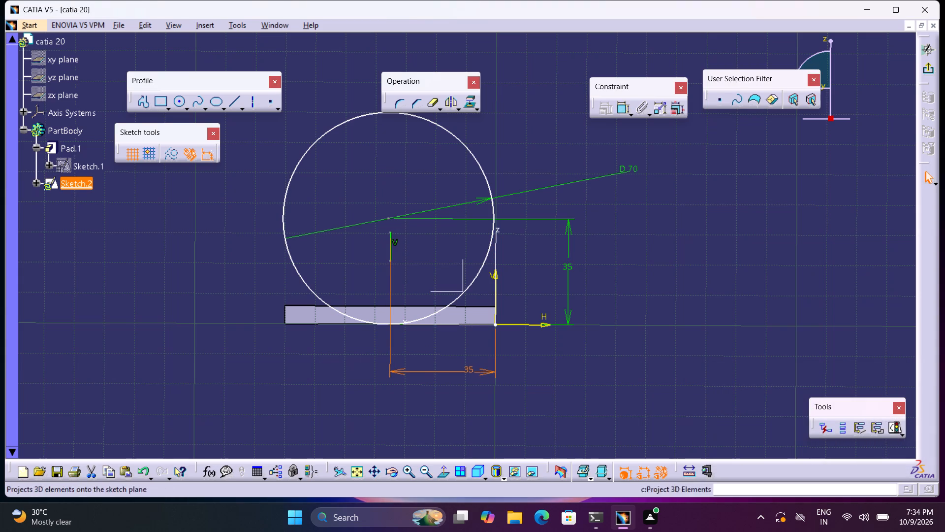
Constrain the circle's centre to be coincident with the short vertical line.
double_click(618, 123)
click(619, 108)
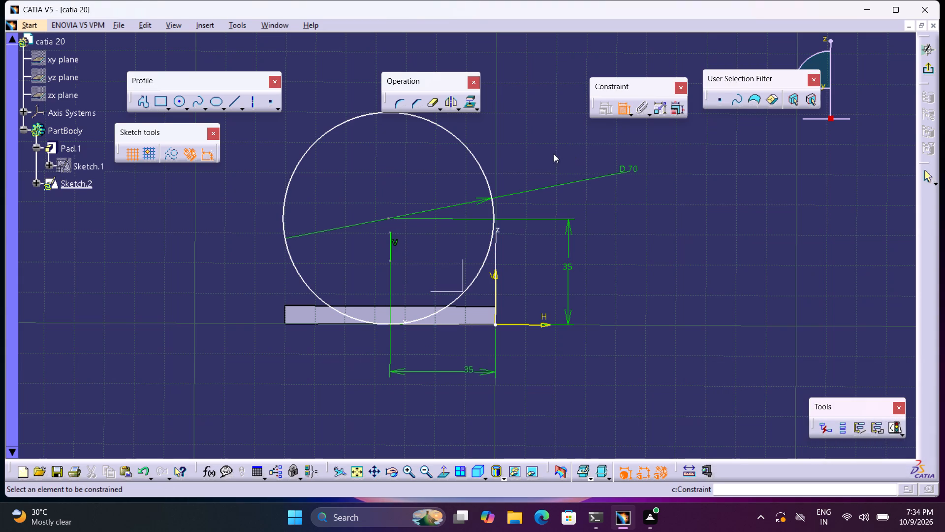
click(389, 216)
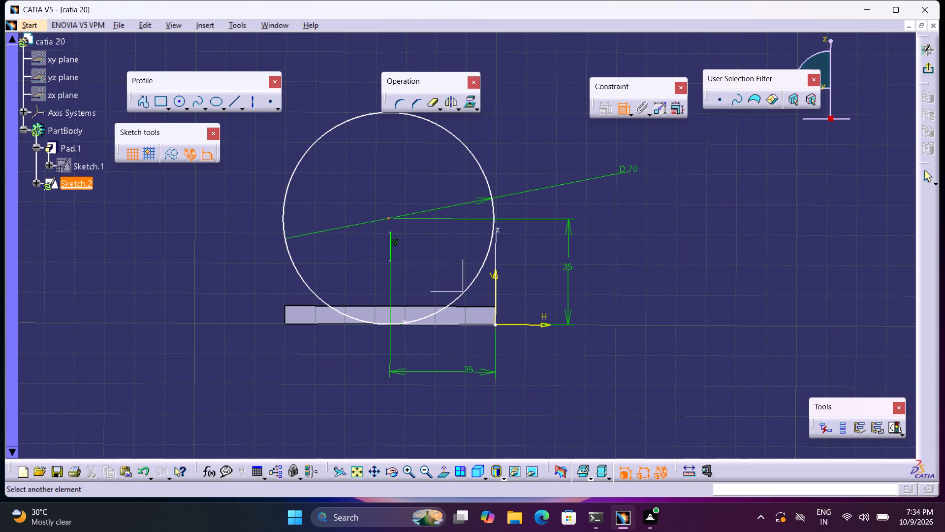
click(390, 237)
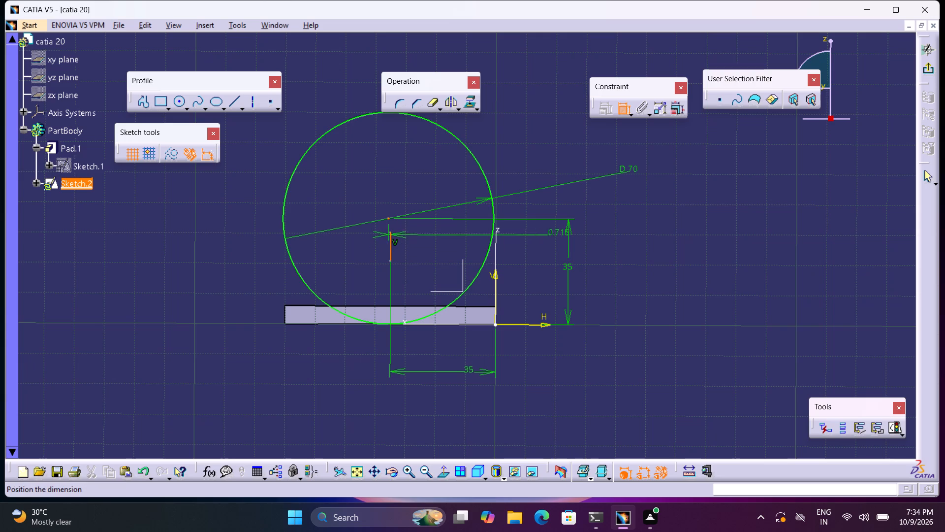
right_click(591, 232)
click(619, 299)
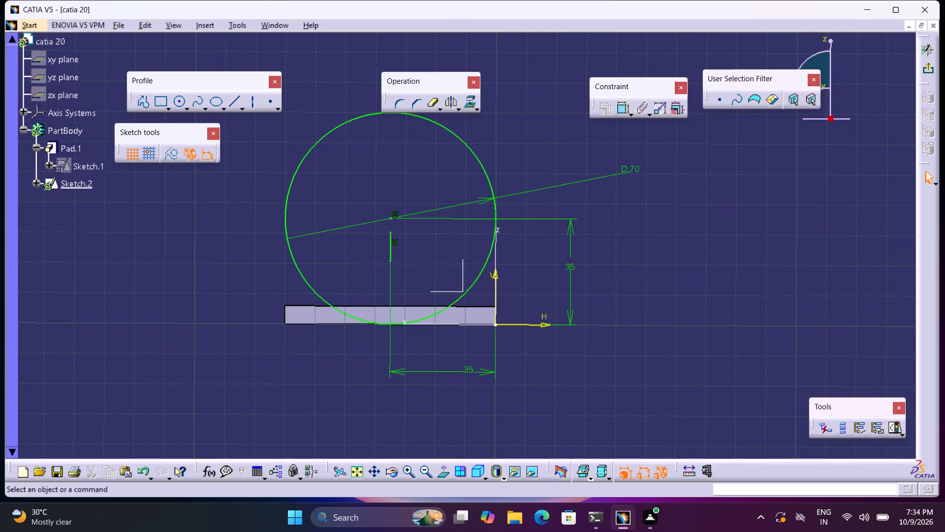
Delete the short vertical line used to centre the circle.
click(392, 248)
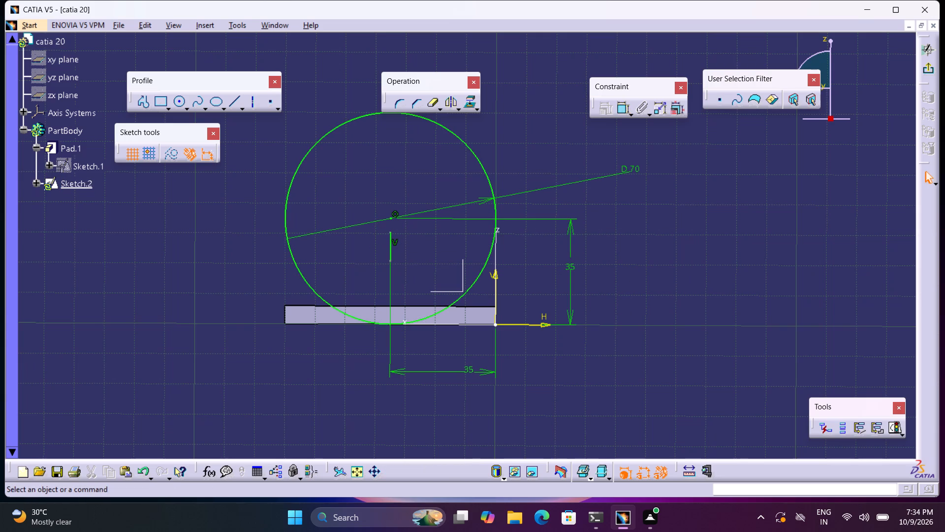
click(391, 247)
key(Delete)
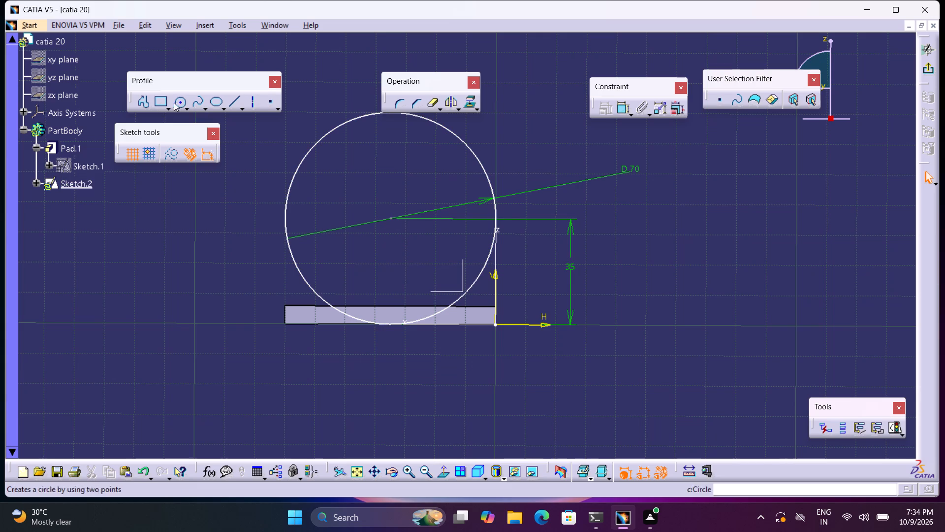
Project the outline of the plate's end face into the circle sketch.
click(235, 103)
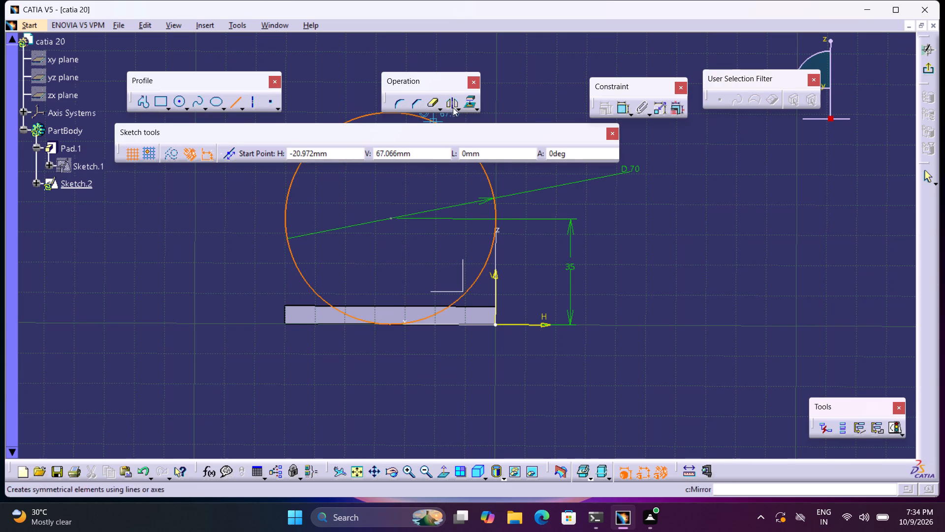
click(467, 108)
click(330, 316)
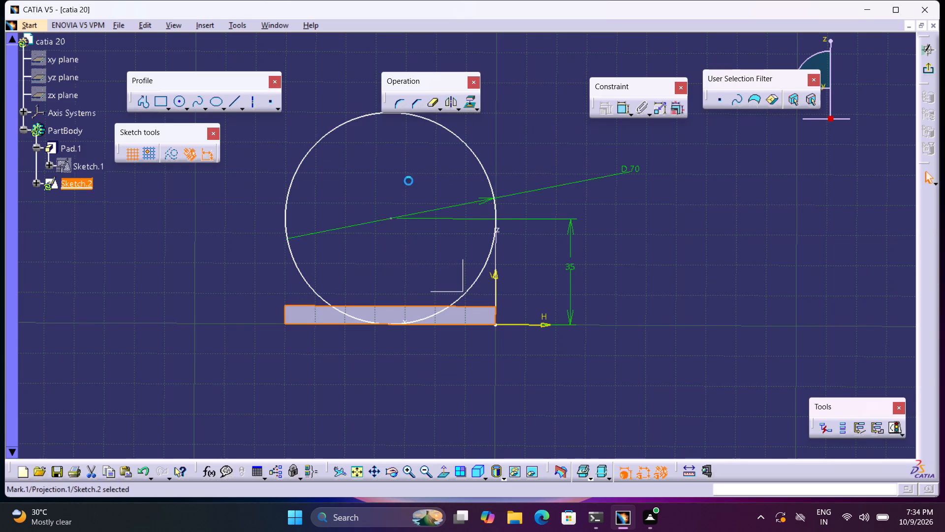
Sketch a vertical line about 30 mm long from the plate's upper corner up to the circle's centre height at V 35 mm.
click(230, 103)
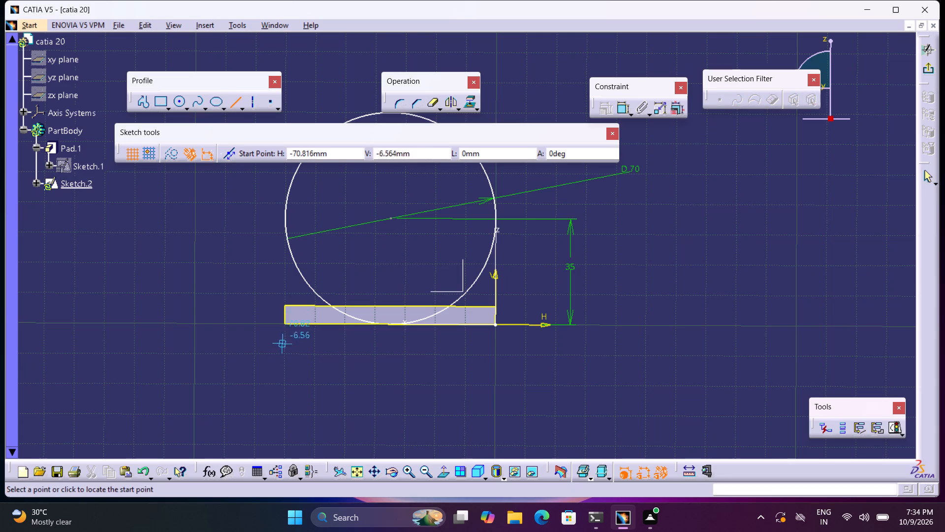
click(286, 307)
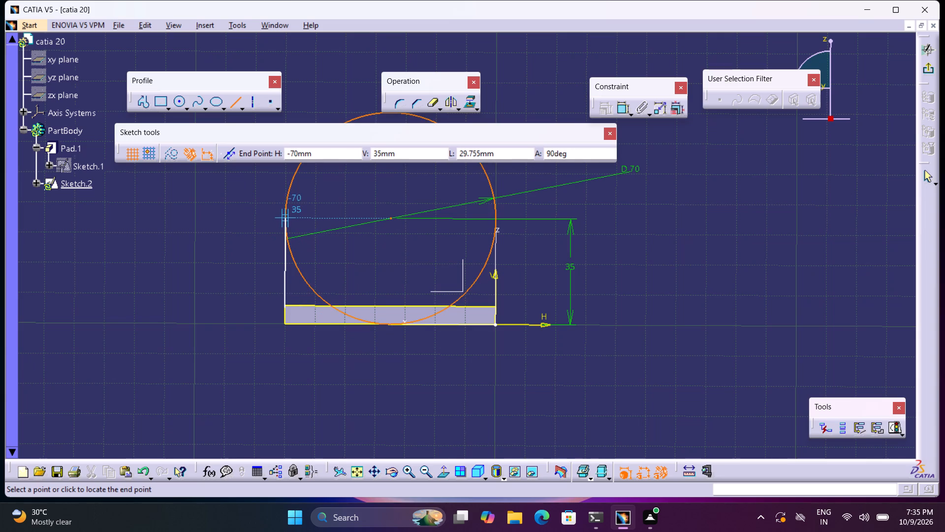
click(286, 221)
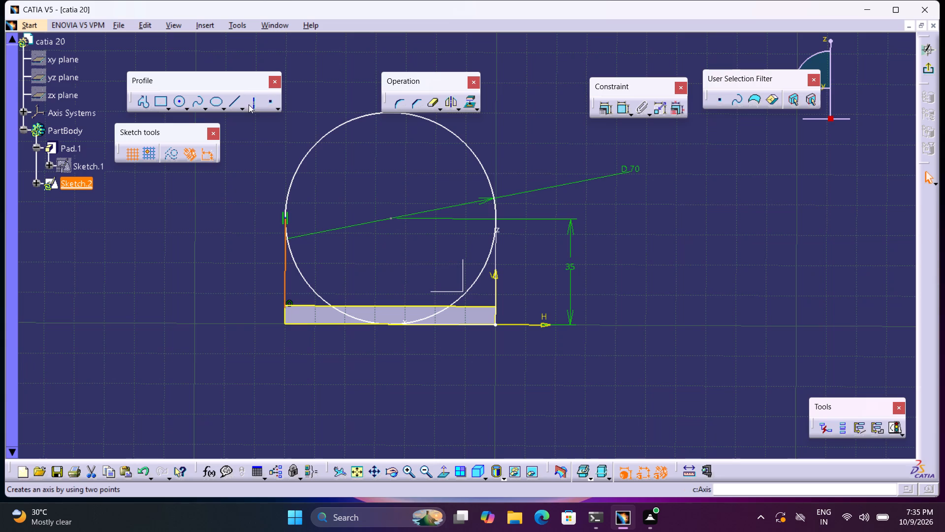
Sketch a short vertical reference line downwards from the circle's centre.
click(235, 100)
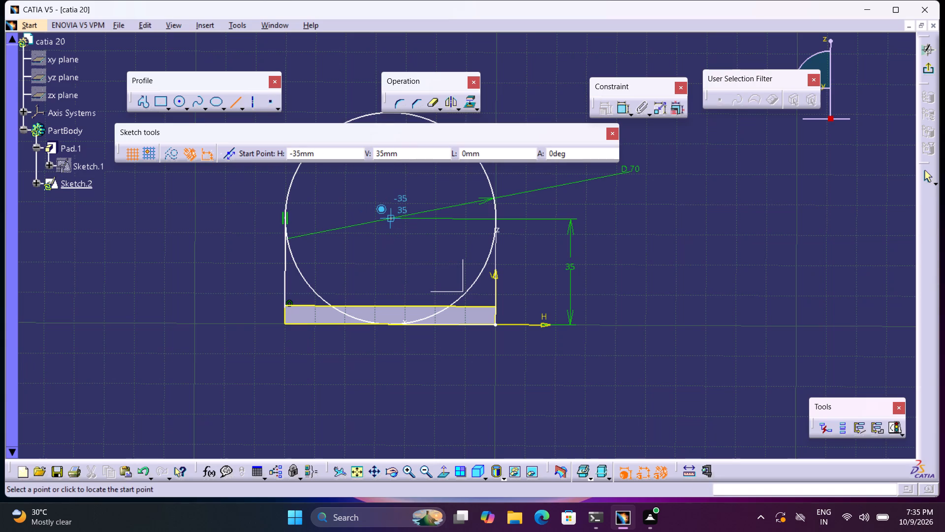
click(391, 217)
click(392, 242)
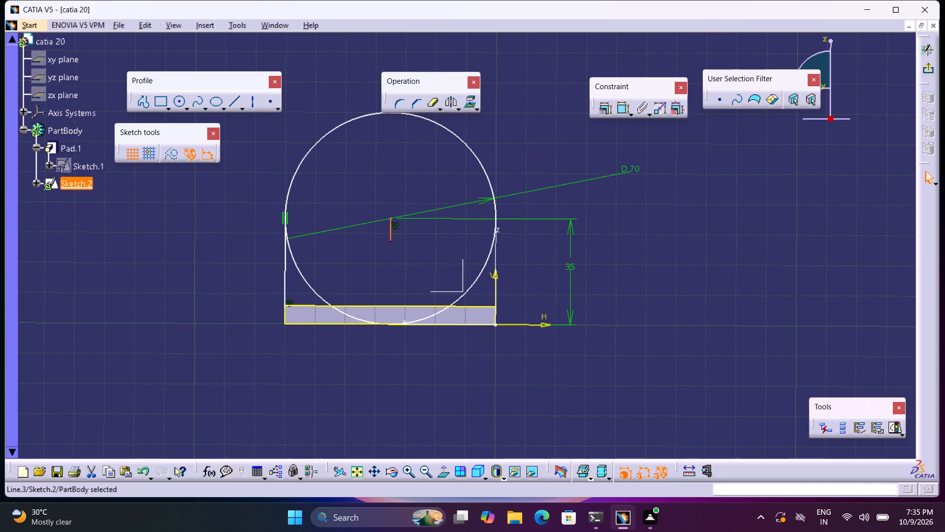
Mirror the vertical side line about the short vertical line at the circle's centre.
click(454, 122)
click(448, 104)
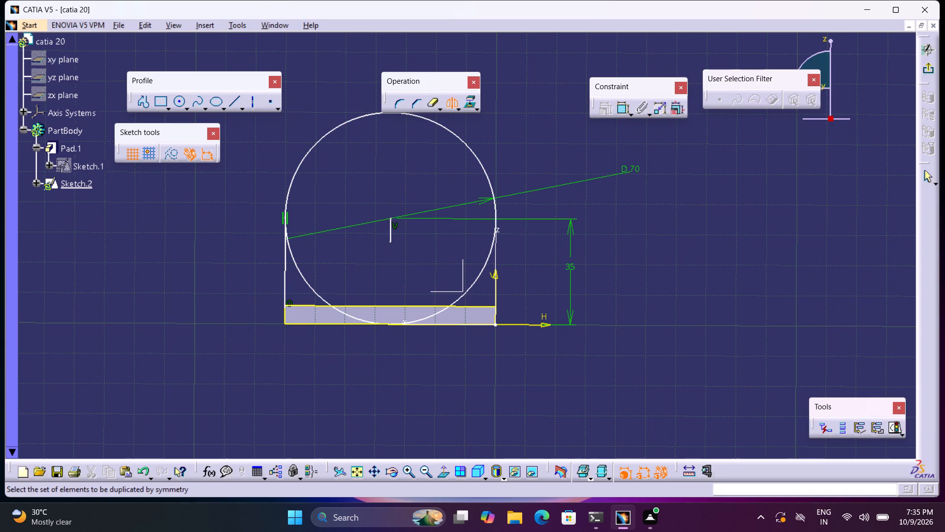
click(285, 260)
click(388, 233)
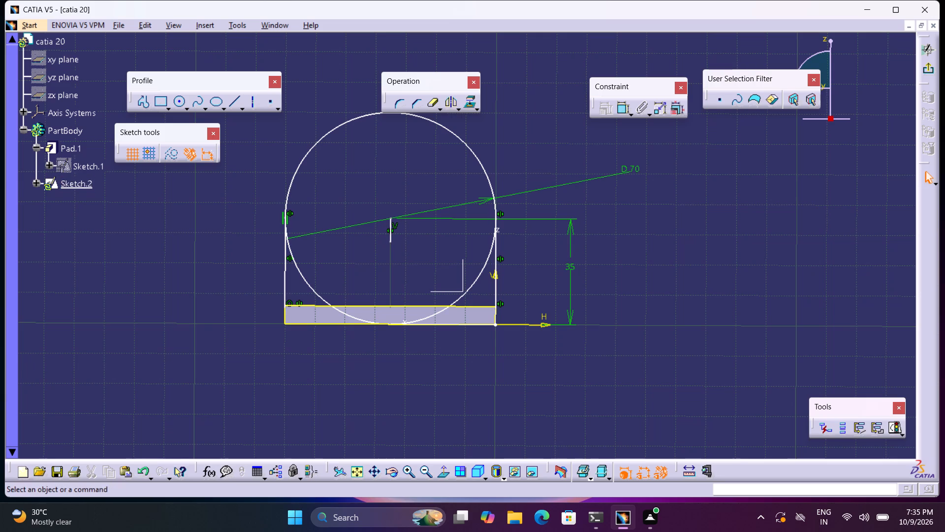
click(550, 235)
Delete the short vertical line used as the mirror axis.
click(391, 238)
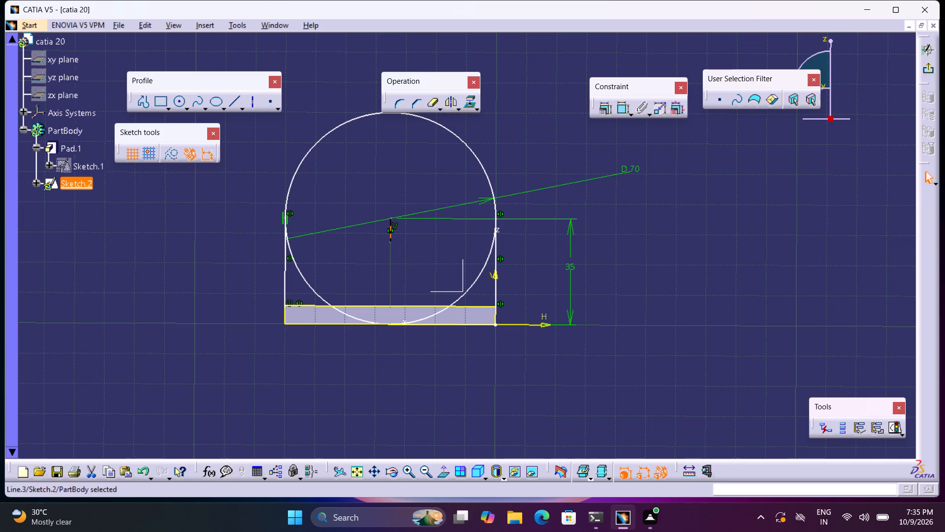
key(Delete)
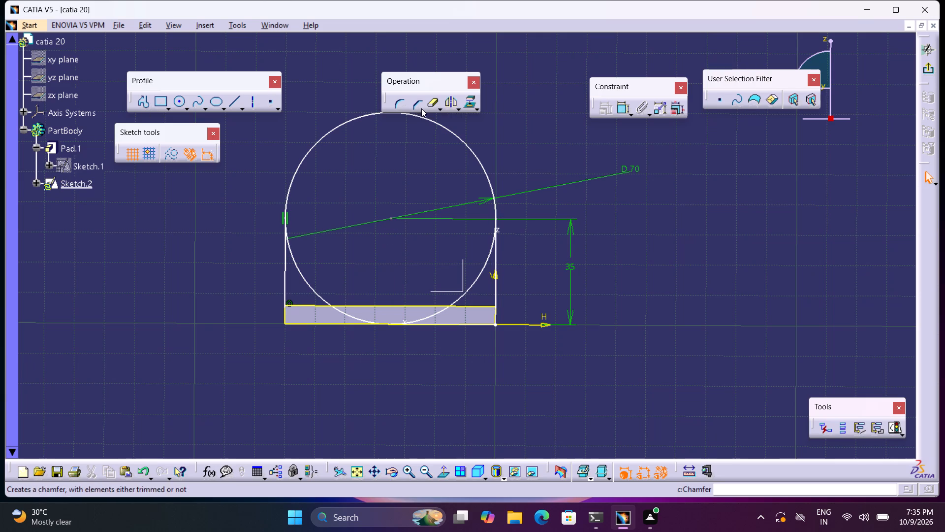
Trim away the circle's lower arcs with Quick Trim, leaving the upper semicircle joined to the two vertical side lines.
double_click(428, 106)
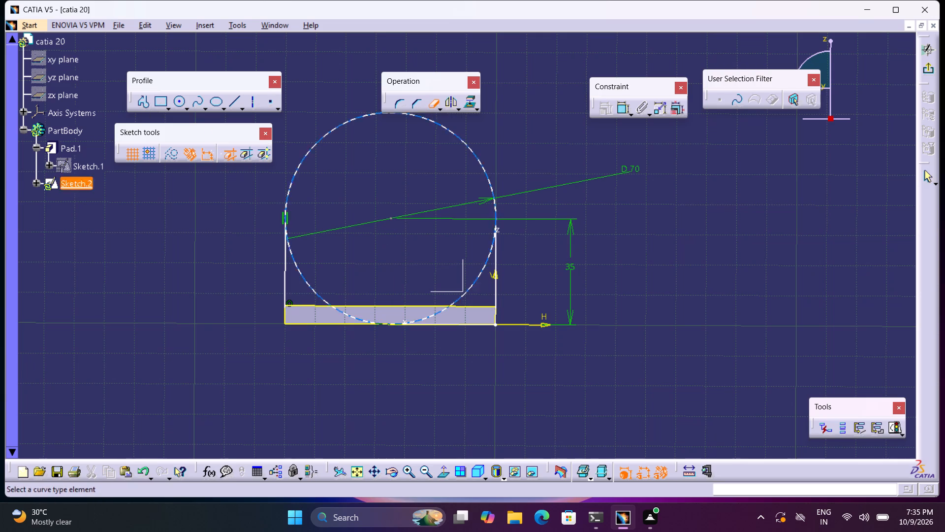
click(299, 273)
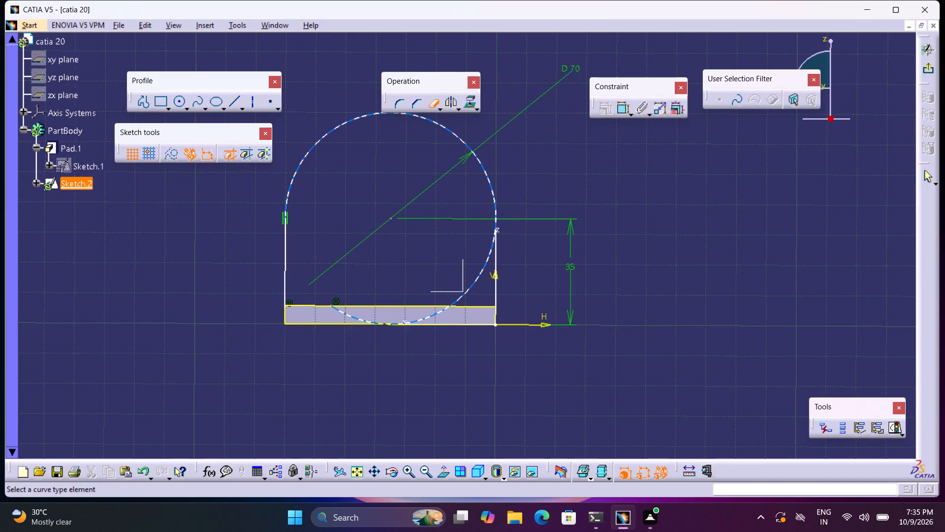
click(420, 319)
click(352, 319)
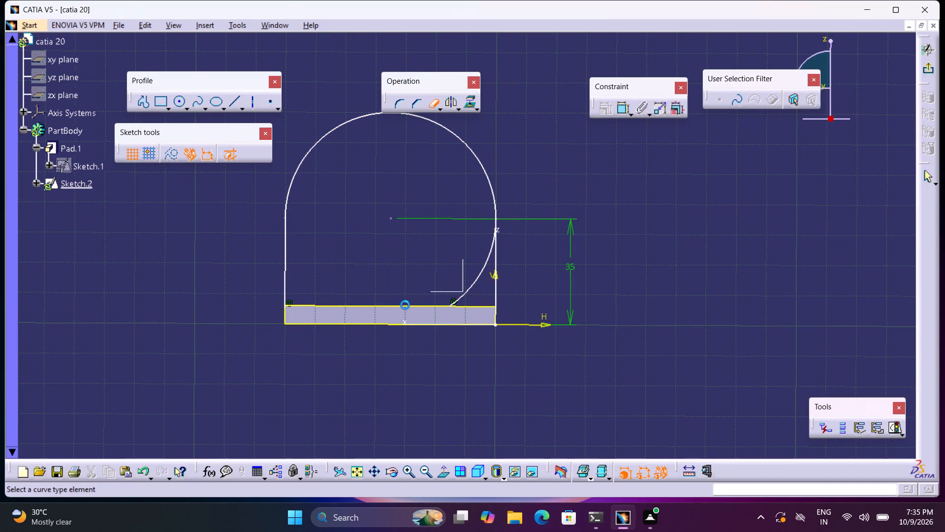
click(468, 290)
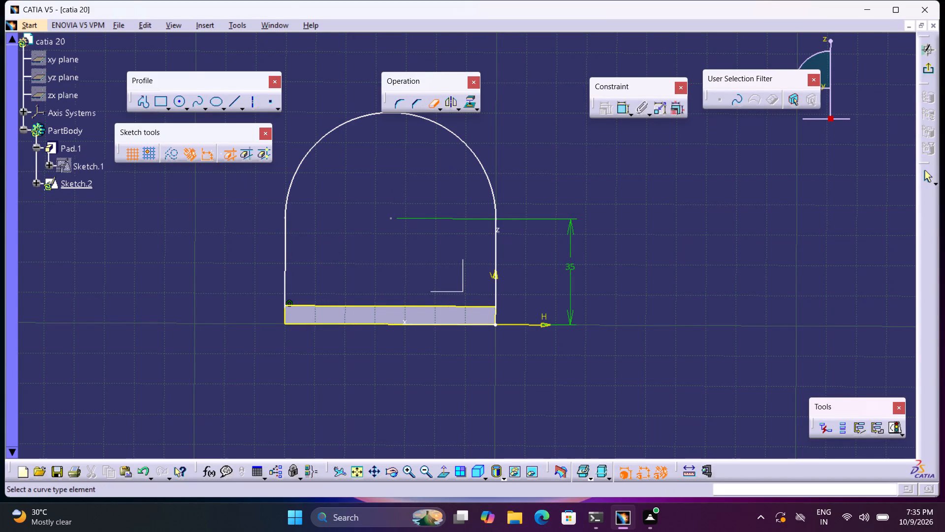
double_click(562, 174)
click(431, 99)
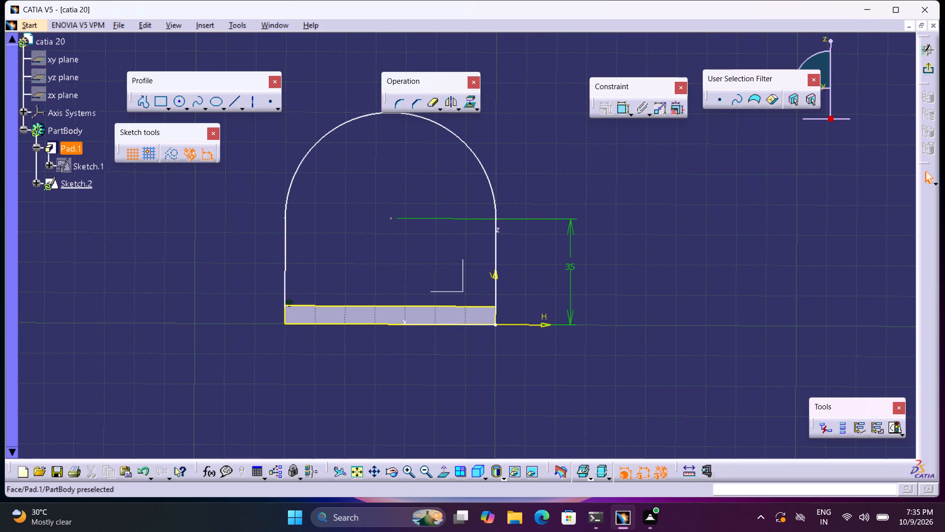
Delete the projected outline of the plate's end face and exit the sketch.
click(404, 323)
key(Delete)
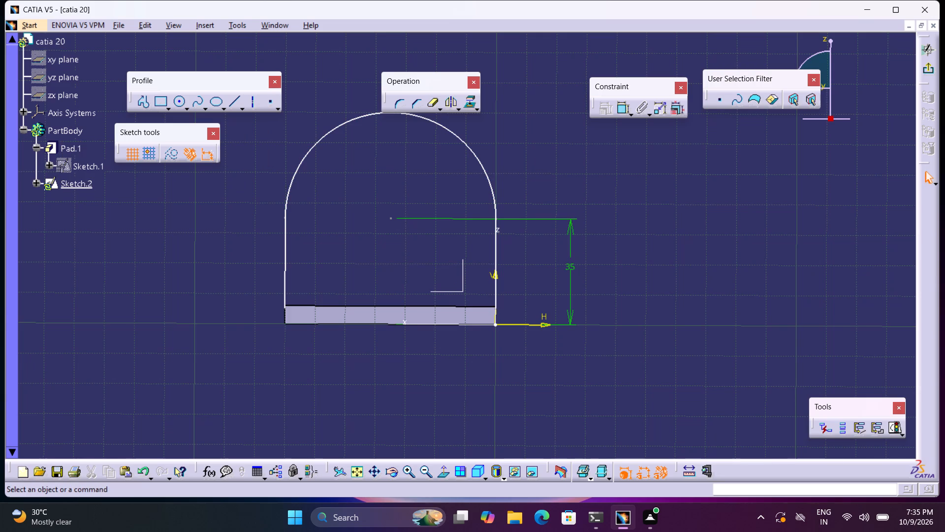
click(925, 65)
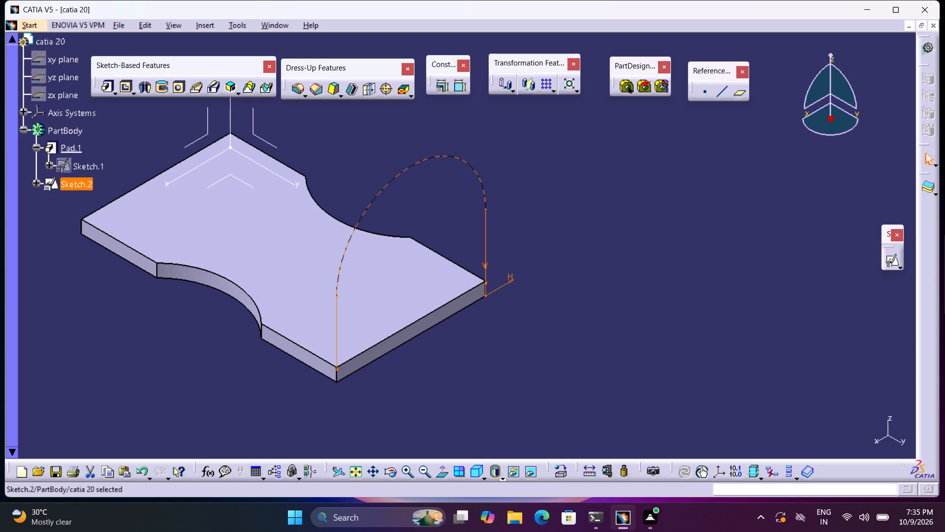
Reopen the arch sketch and close its profile with a horizontal line between the lower ends of the two side lines.
double_click(485, 192)
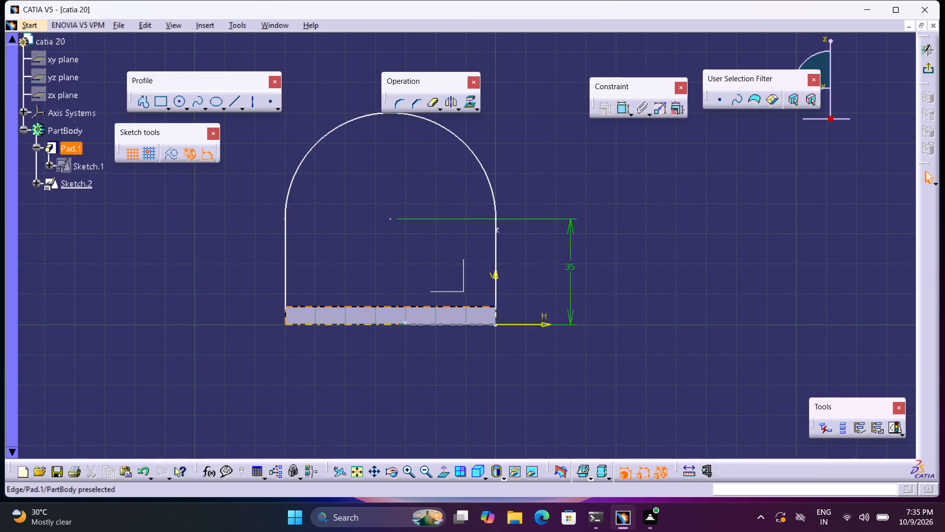
click(137, 103)
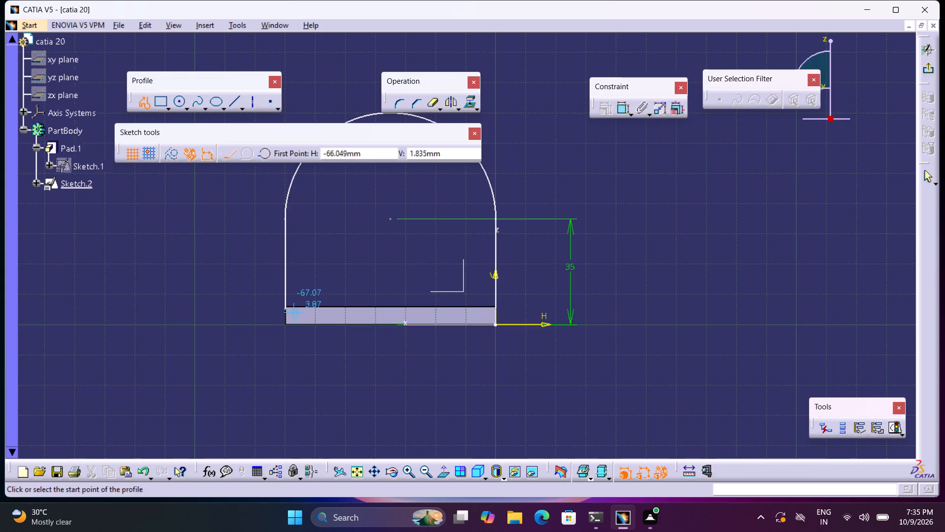
click(284, 308)
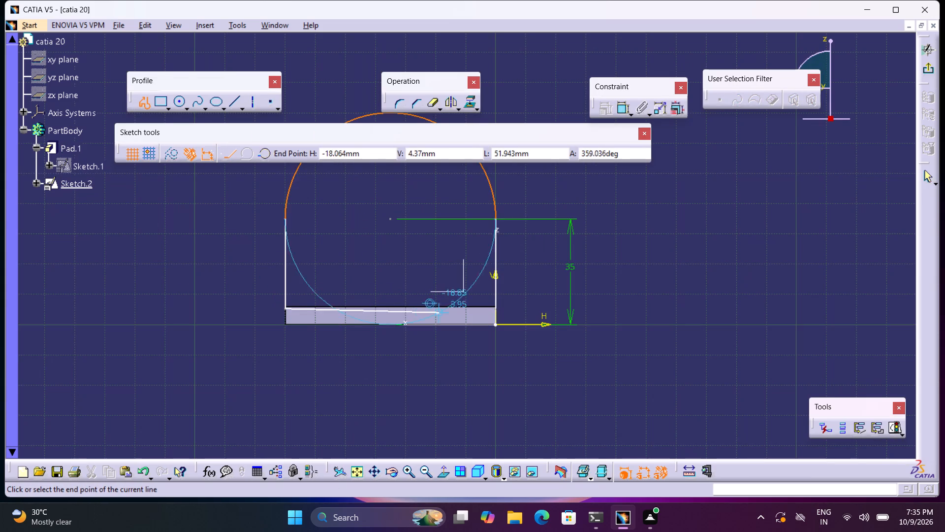
click(496, 305)
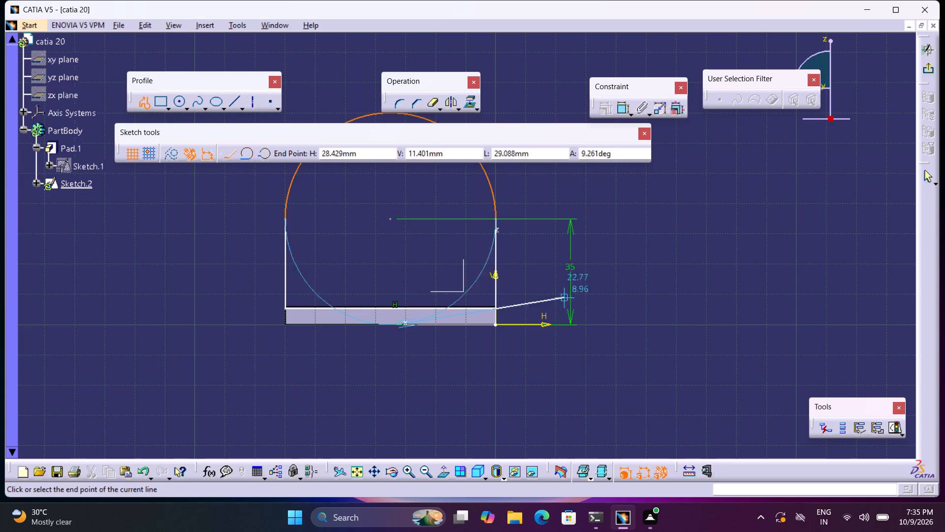
click(929, 69)
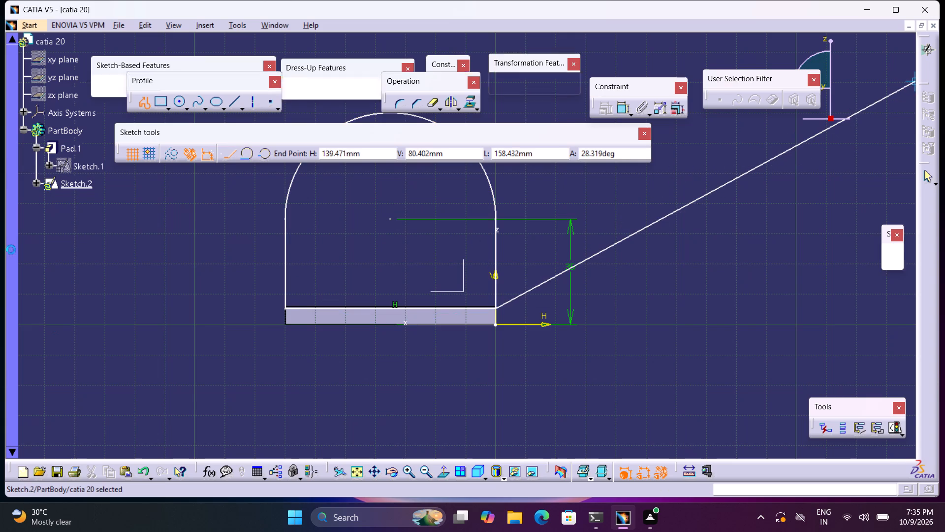
Pad the arch profile 6 mm with the direction reversed so that it extends over the base plate.
click(106, 87)
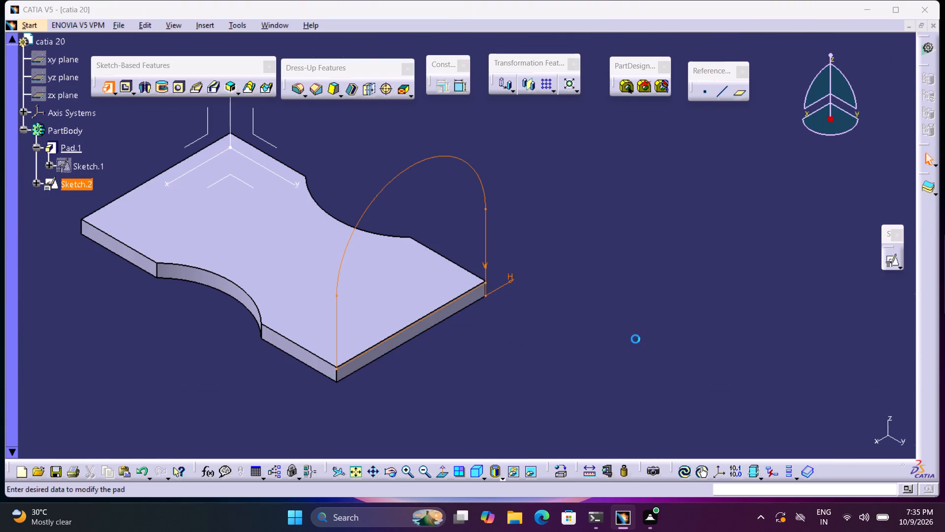
click(799, 394)
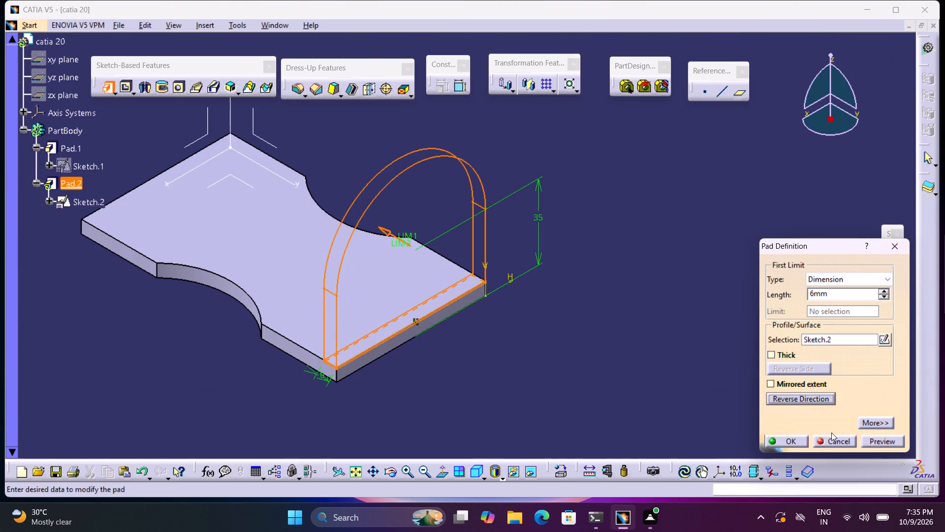
click(805, 442)
click(659, 408)
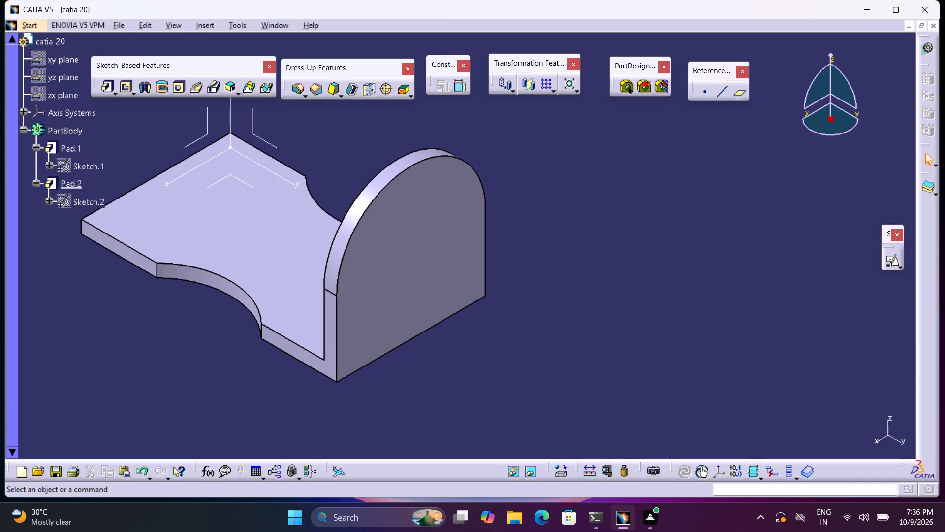
Create a positioned sketch on the base plate's opposite end face.
middle_drag(159, 379, 526, 311)
right_drag(273, 381, 481, 322)
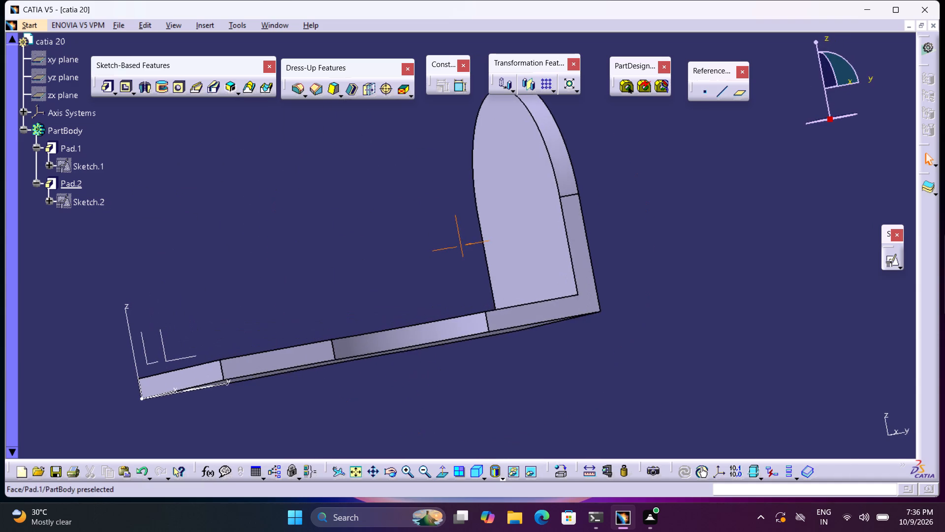
click(901, 262)
click(897, 258)
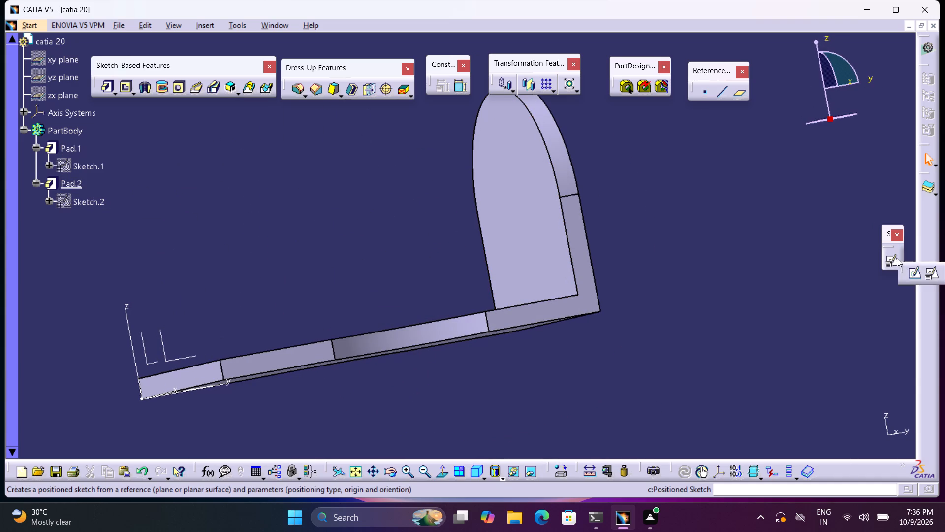
click(893, 258)
click(183, 379)
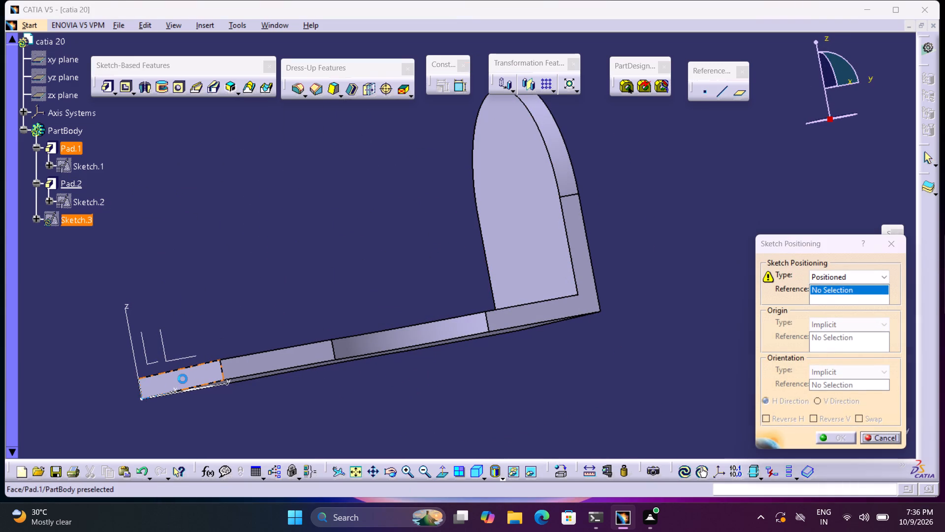
click(844, 439)
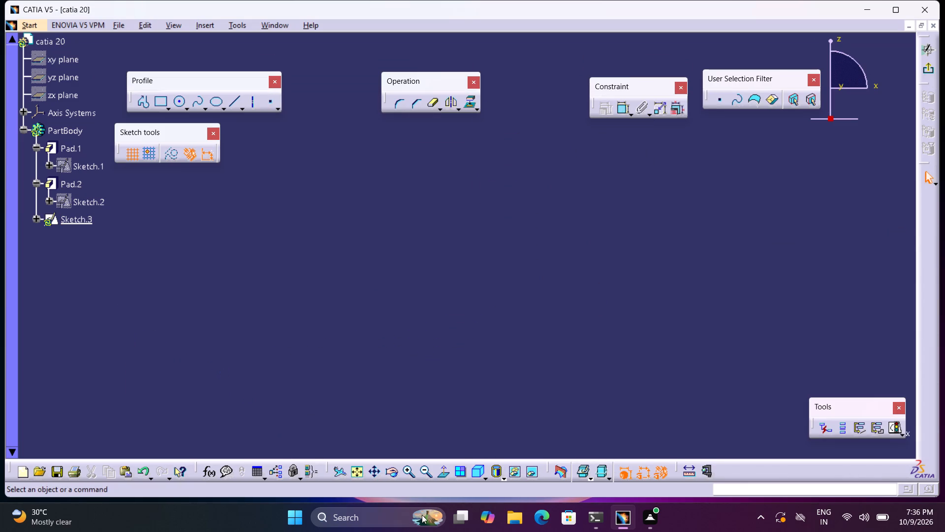
Project the outline of the plate's end face into the new sketch.
click(360, 475)
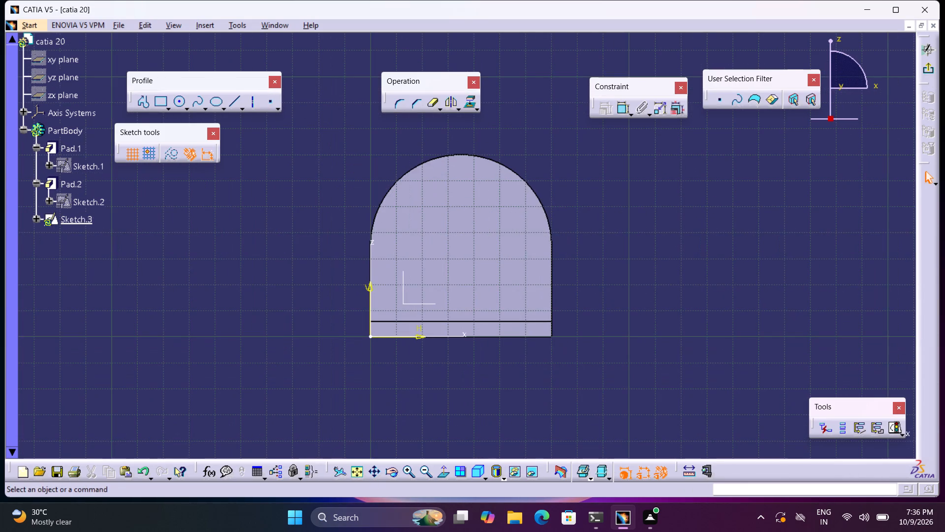
middle_drag(475, 366, 421, 370)
middle_click(421, 370)
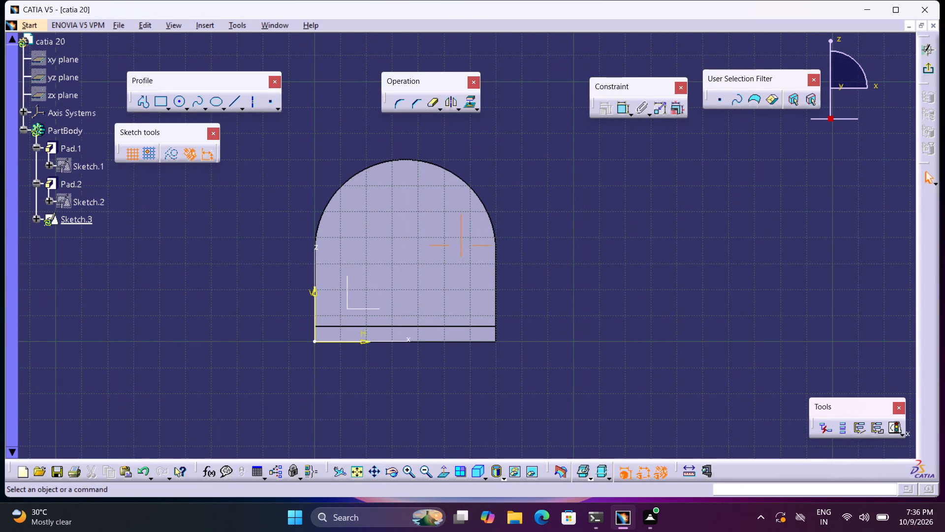
middle_drag(449, 284, 401, 388)
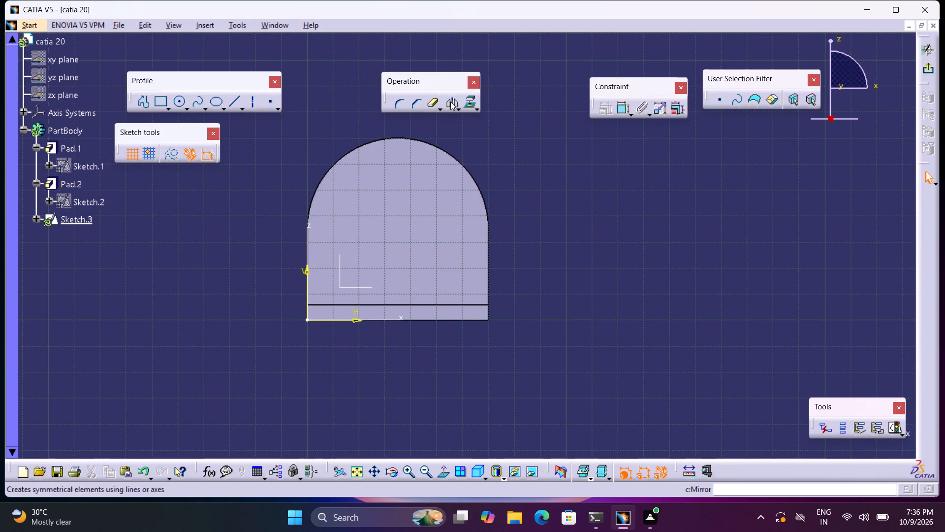
click(469, 104)
click(439, 315)
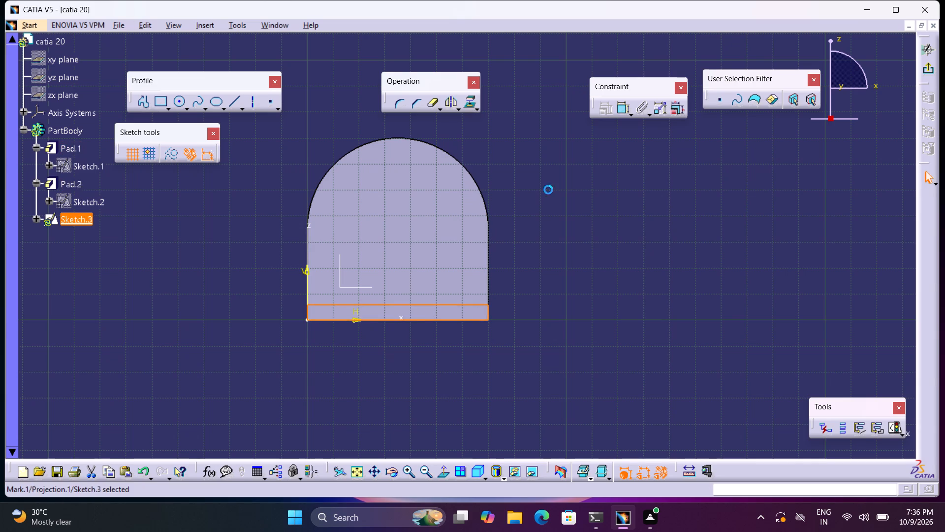
Draw a rectangle about 68 mm wide and 54 mm high on the end face, starting from the sketch origin.
click(142, 101)
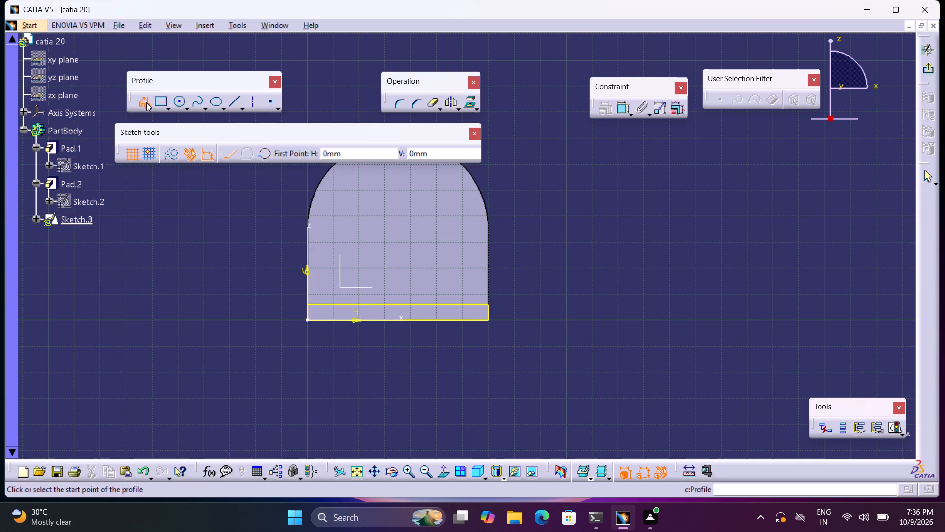
click(307, 318)
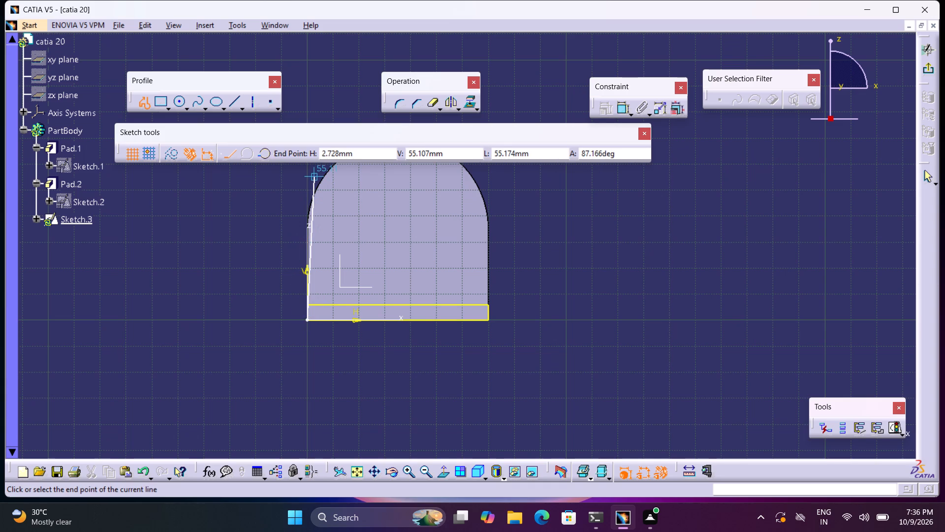
click(160, 106)
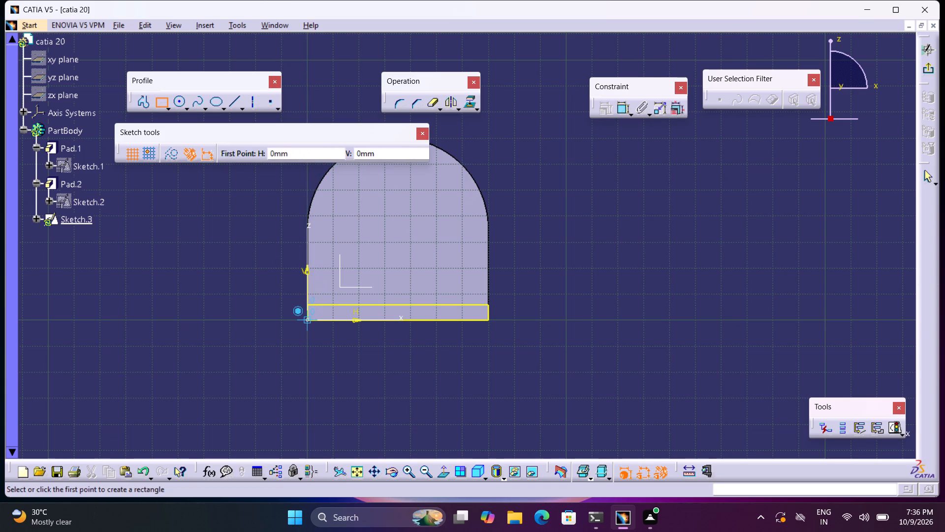
click(306, 322)
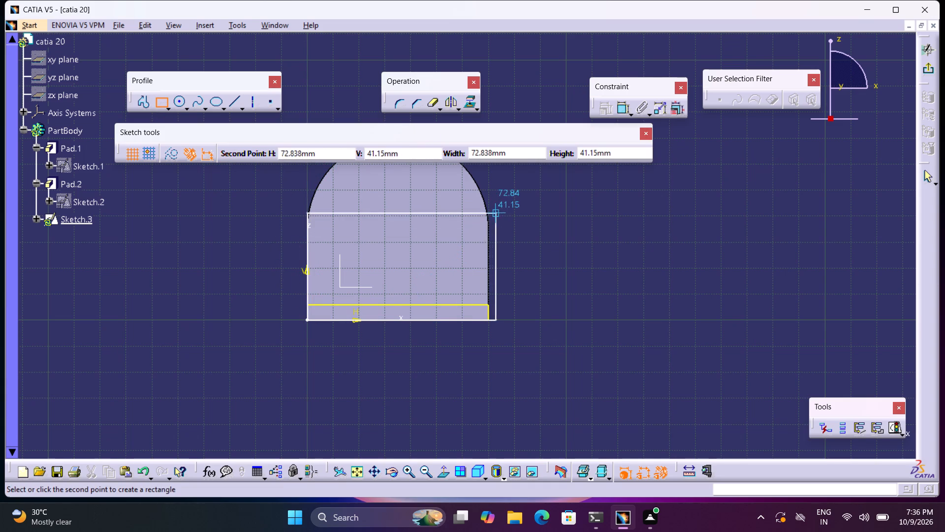
click(483, 178)
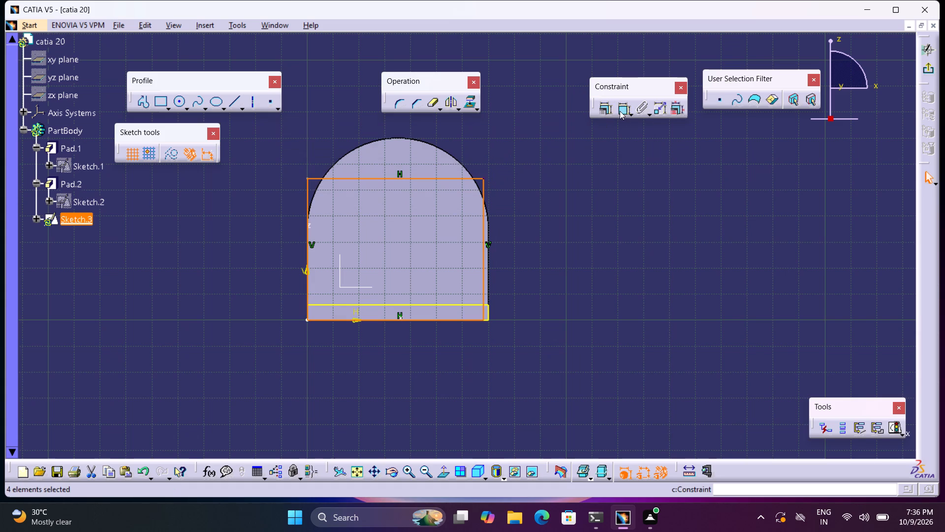
Dimension the rectangle's vertical side and set its height to 60 mm.
click(620, 111)
click(484, 196)
click(535, 216)
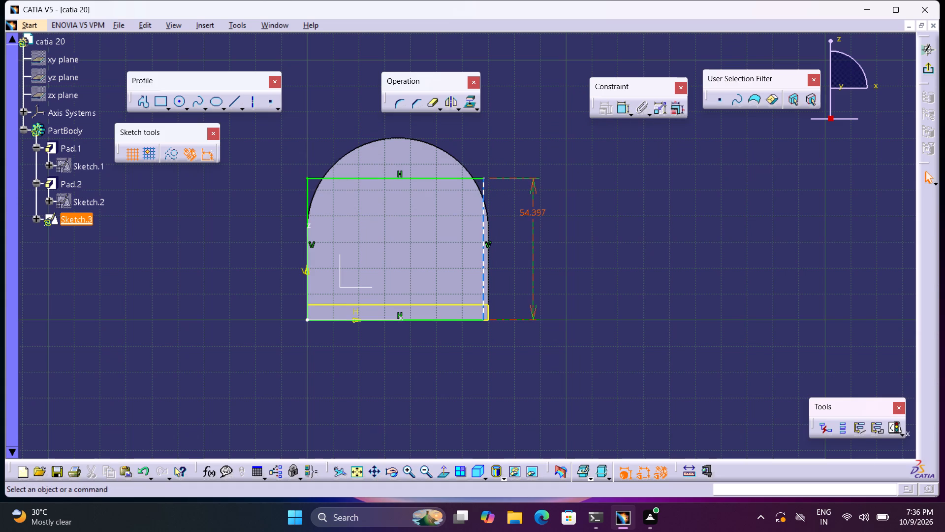
double_click(541, 207)
text(60)
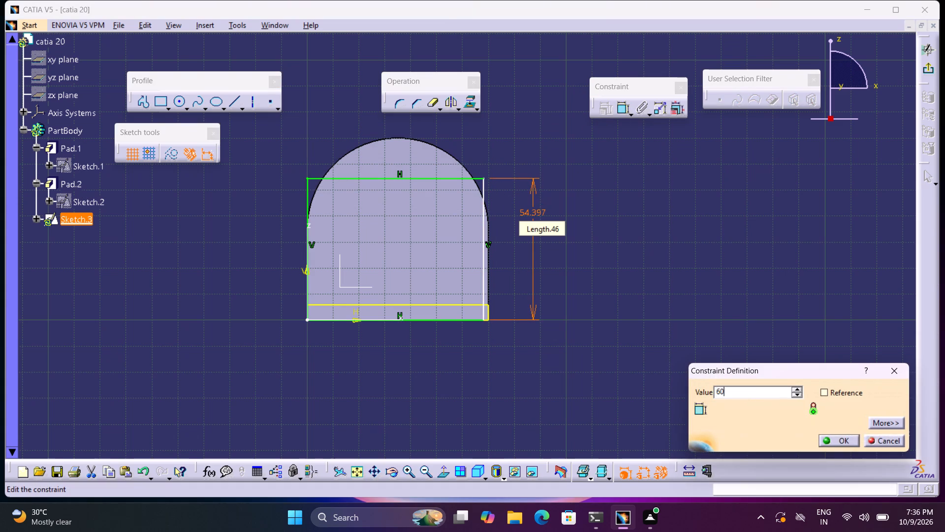
key(Return)
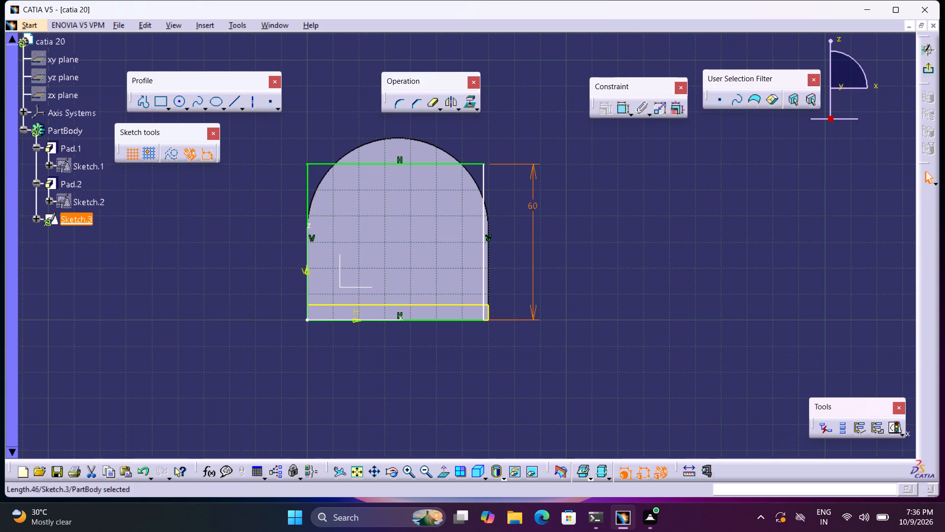
Dimension the rectangle's upper horizontal side, set its width to 70 mm and exit the sketch.
click(476, 162)
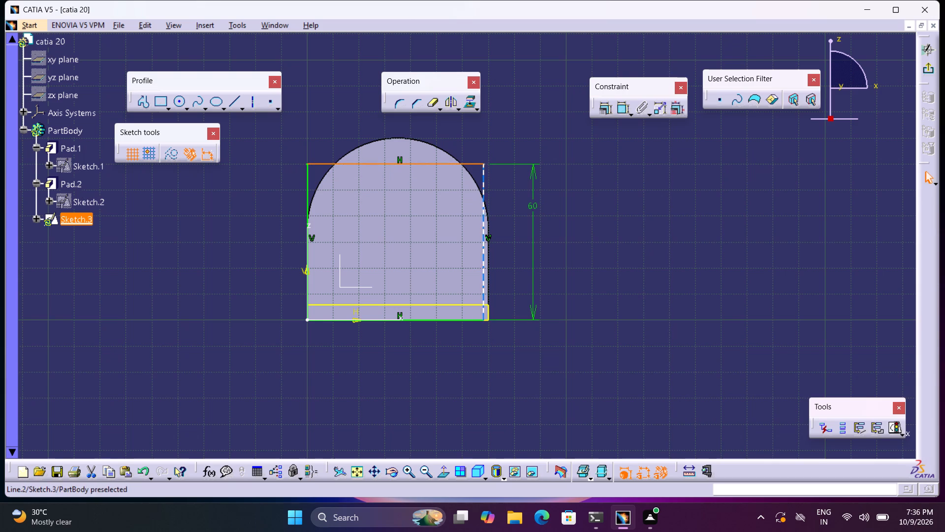
click(626, 108)
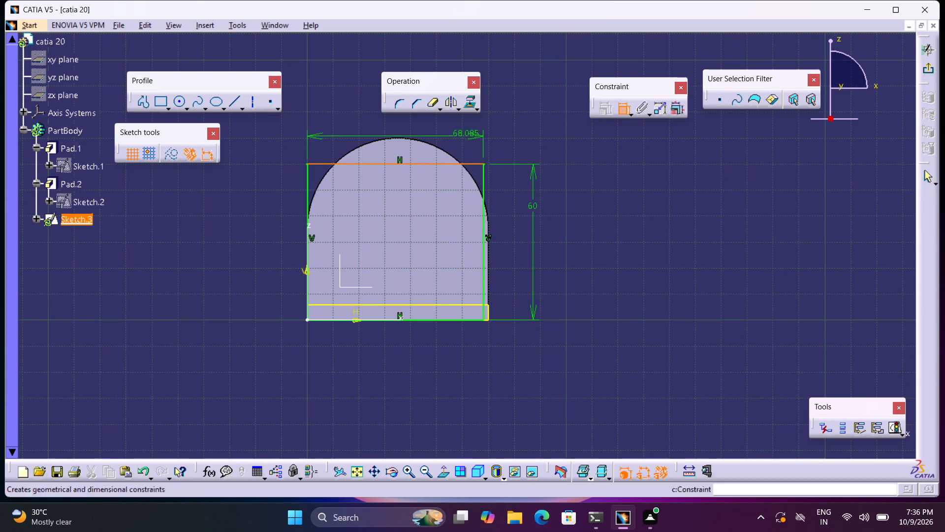
click(465, 135)
double_click(465, 135)
text(70)
key(Return)
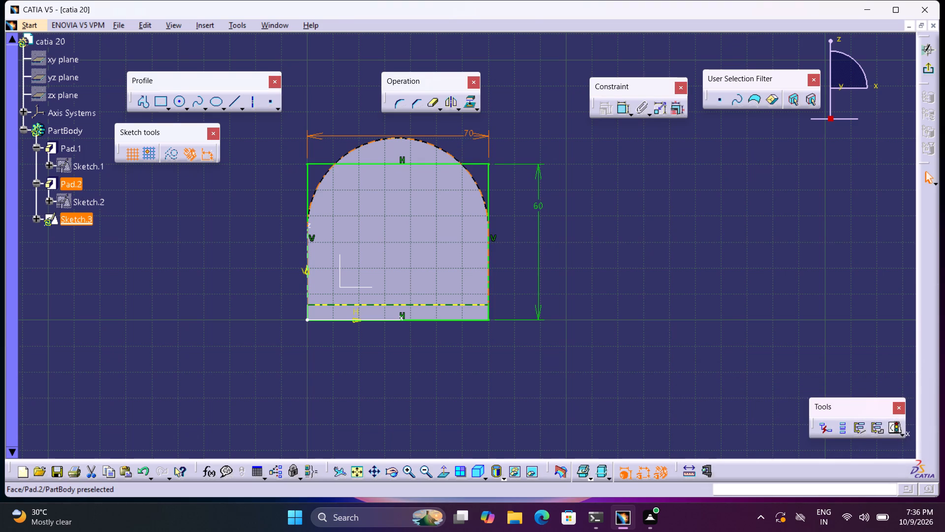
click(929, 71)
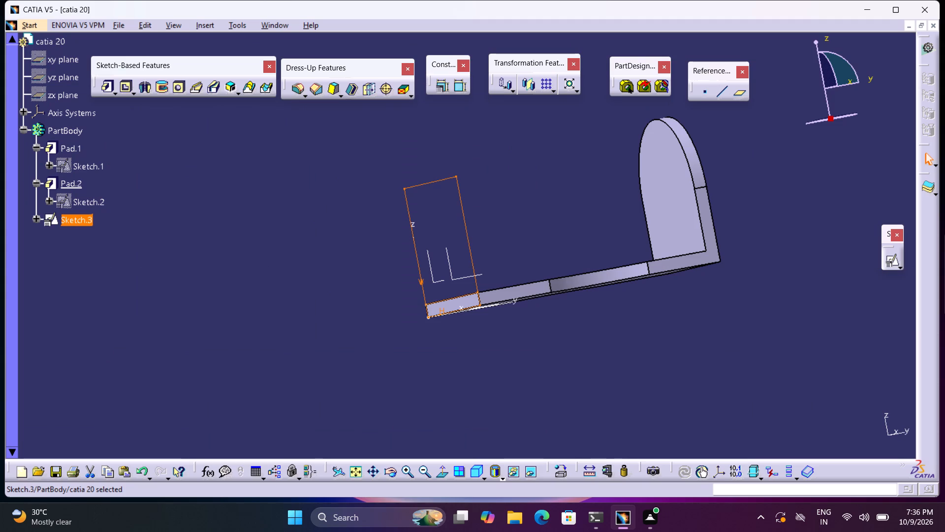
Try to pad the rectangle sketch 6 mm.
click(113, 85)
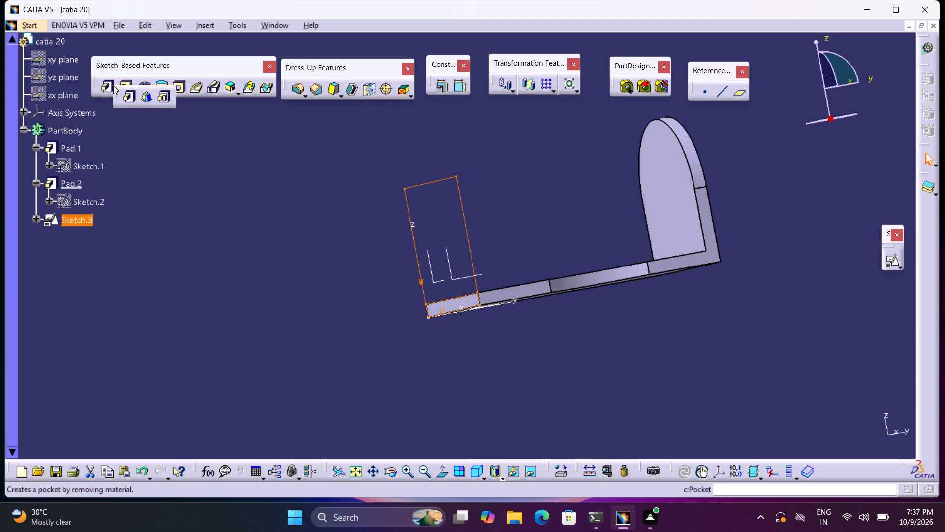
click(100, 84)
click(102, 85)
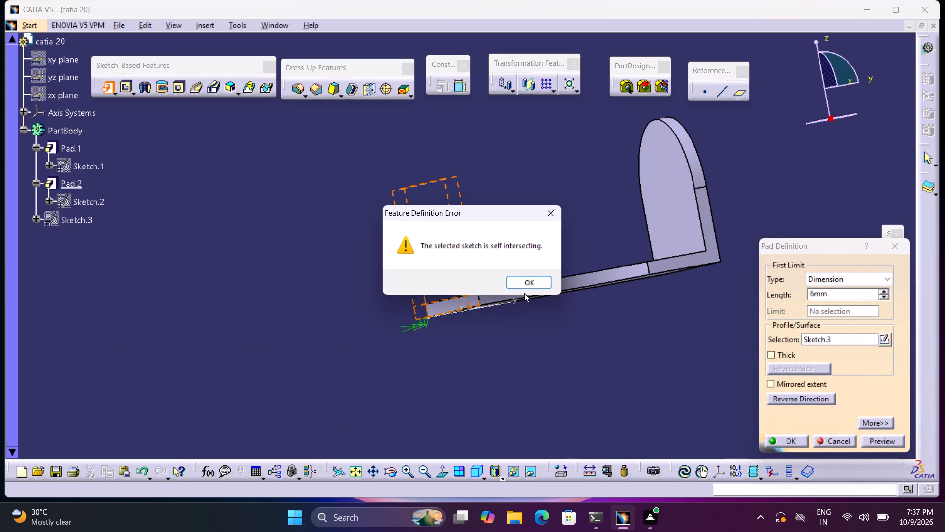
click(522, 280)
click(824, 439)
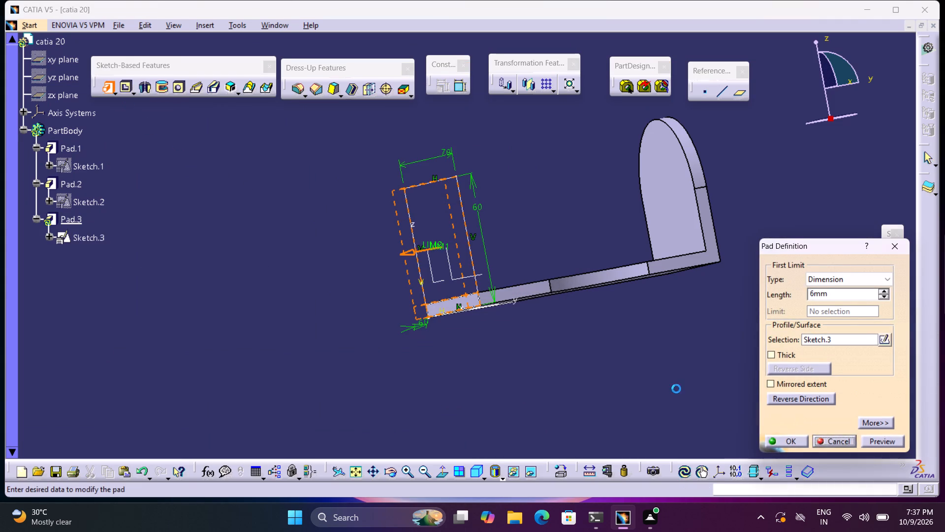
Reopen the rectangle sketch, delete the projected outline of the plate's end face and exit the sketch.
double_click(470, 247)
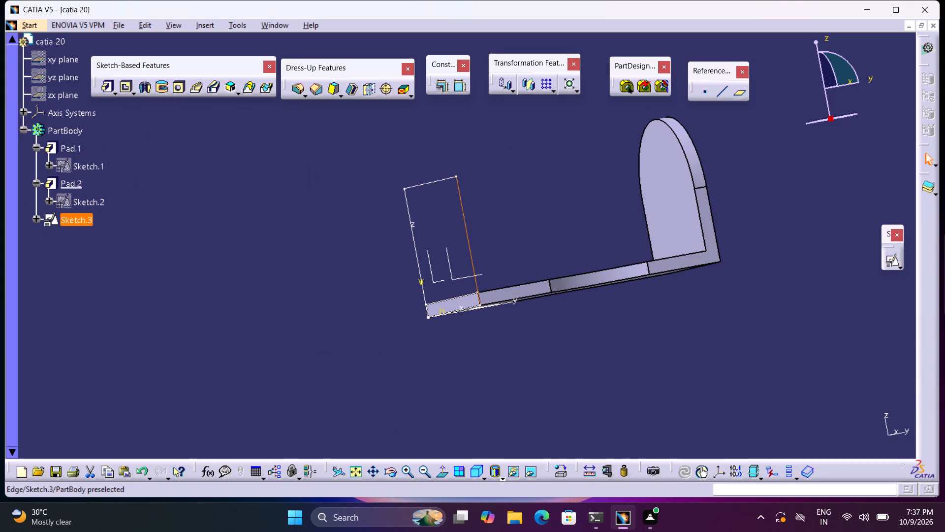
double_click(65, 222)
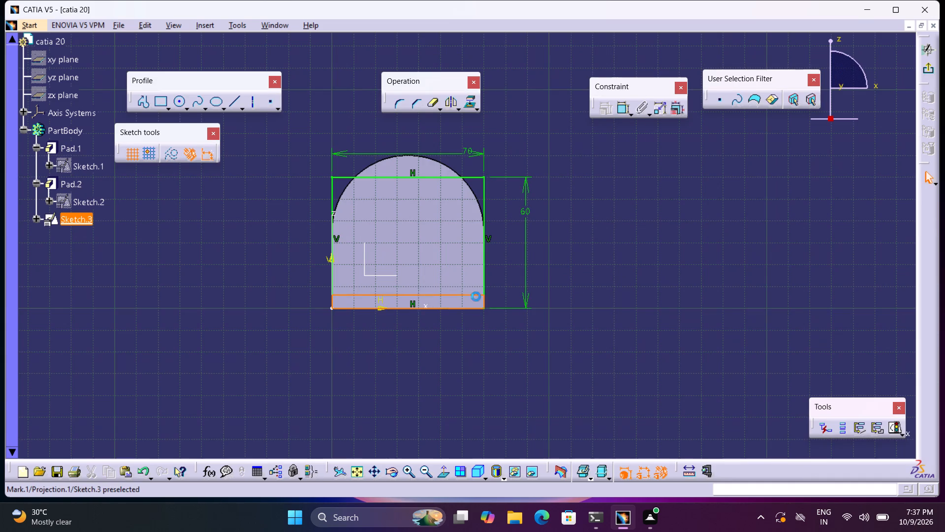
click(476, 297)
key(Delete)
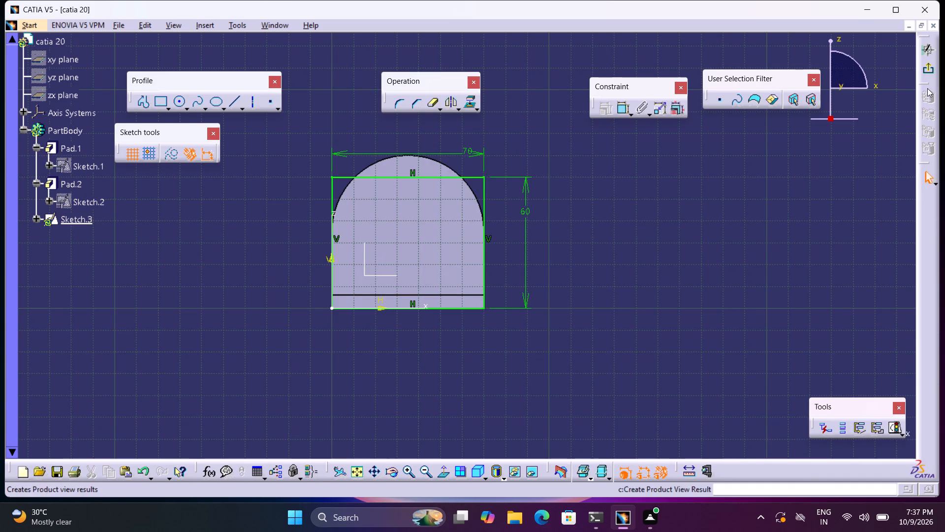
click(924, 74)
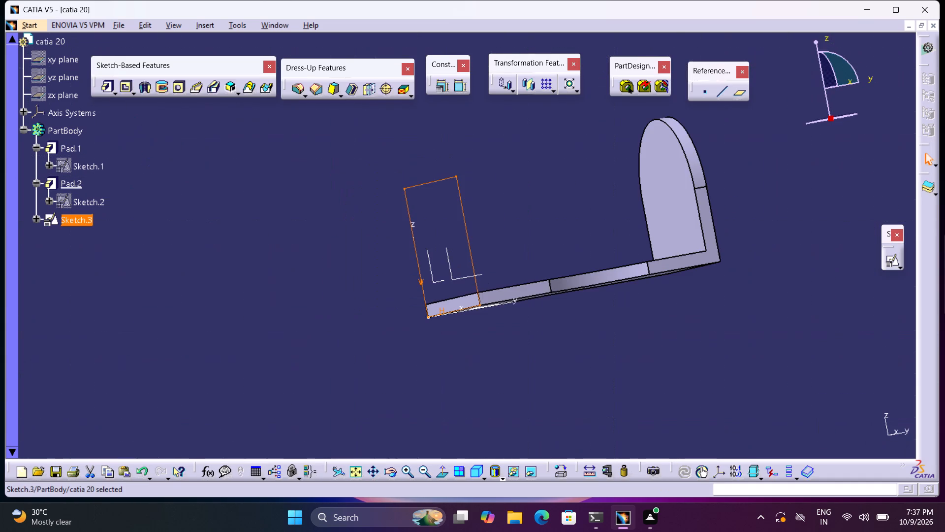
Pad the rectangle sketch 6 mm with the direction reversed so that the wall extends over the base plate.
click(110, 80)
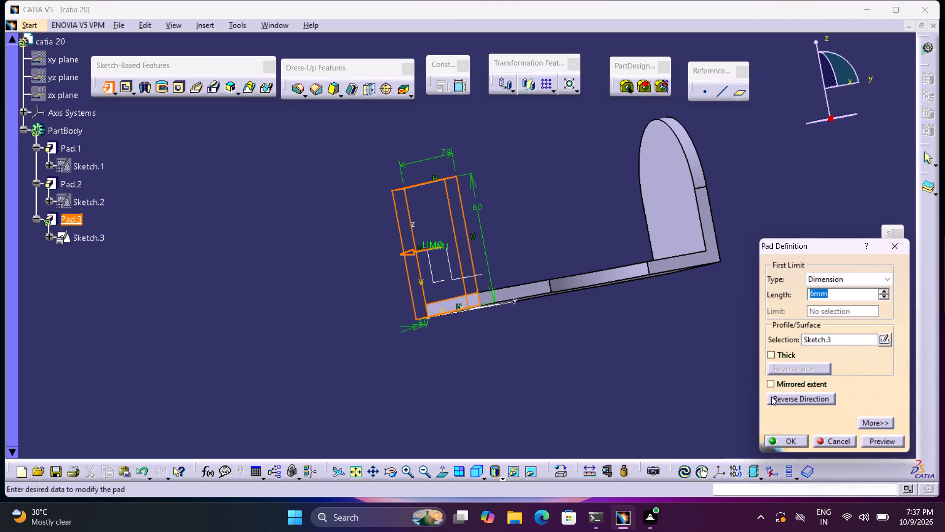
click(771, 397)
click(792, 442)
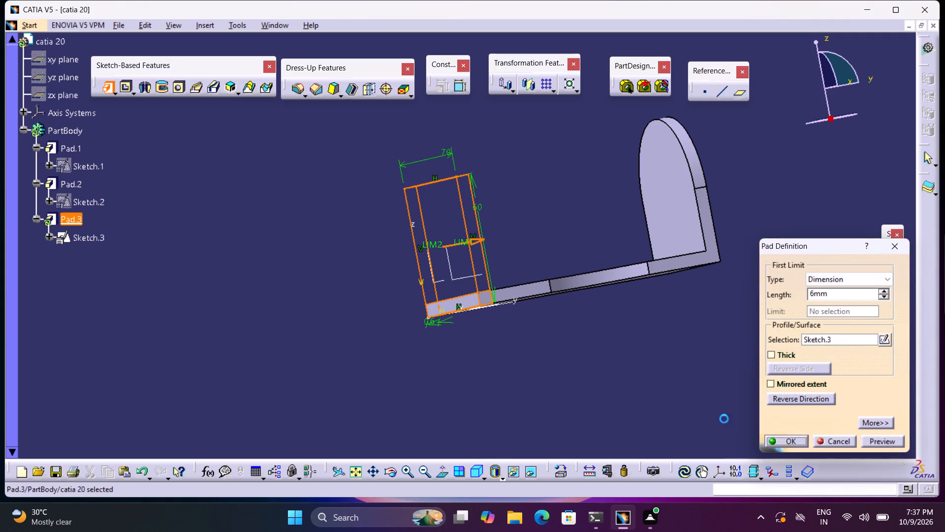
click(685, 406)
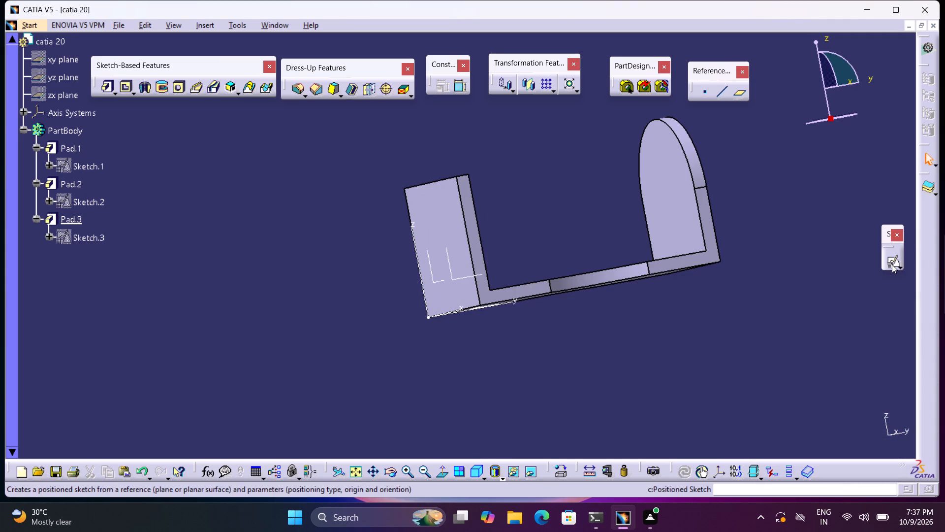
Create a positioned sketch on the outer face of the rectangular end wall.
click(893, 265)
click(451, 227)
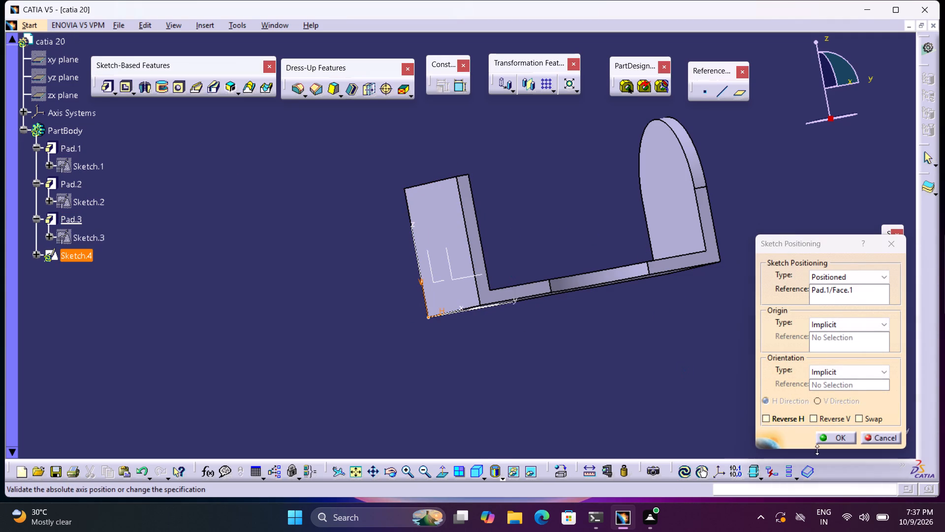
click(828, 439)
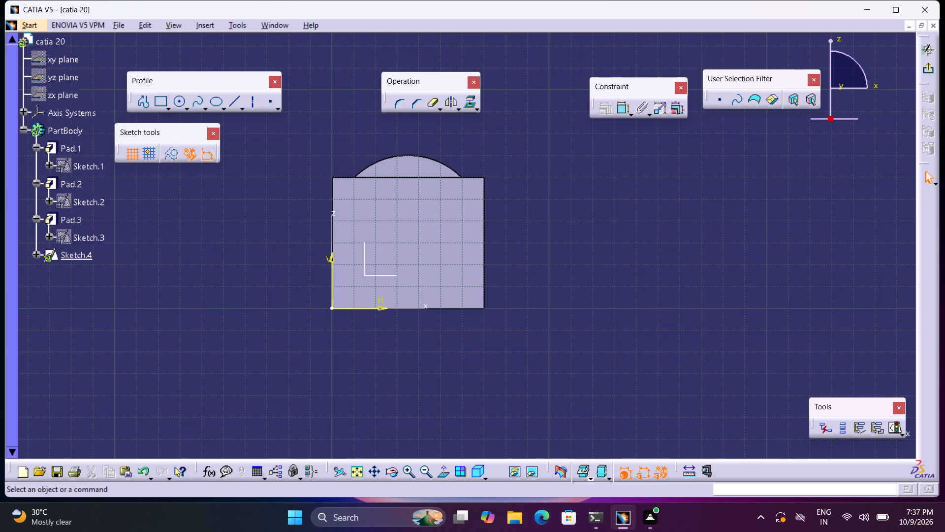
Open Calculator and compute 70 minus 27.5.
click(296, 515)
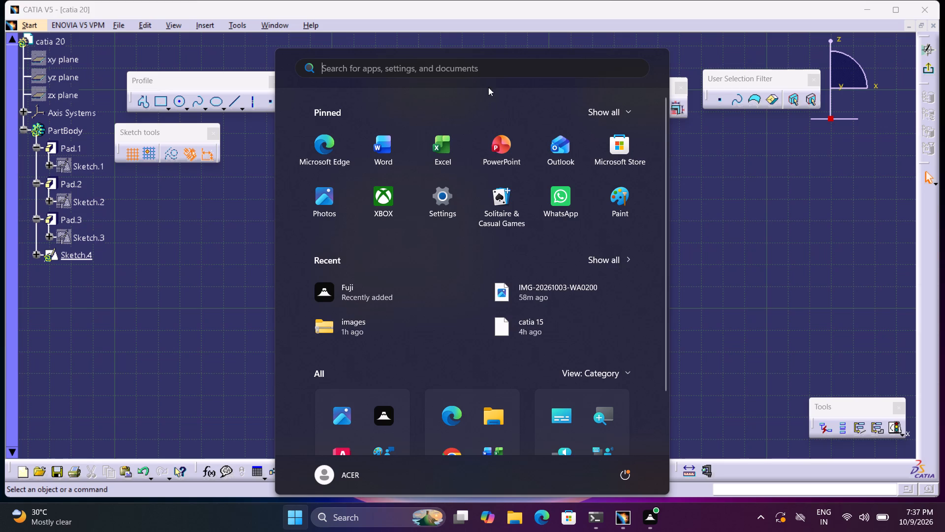
key(c)
key(a)
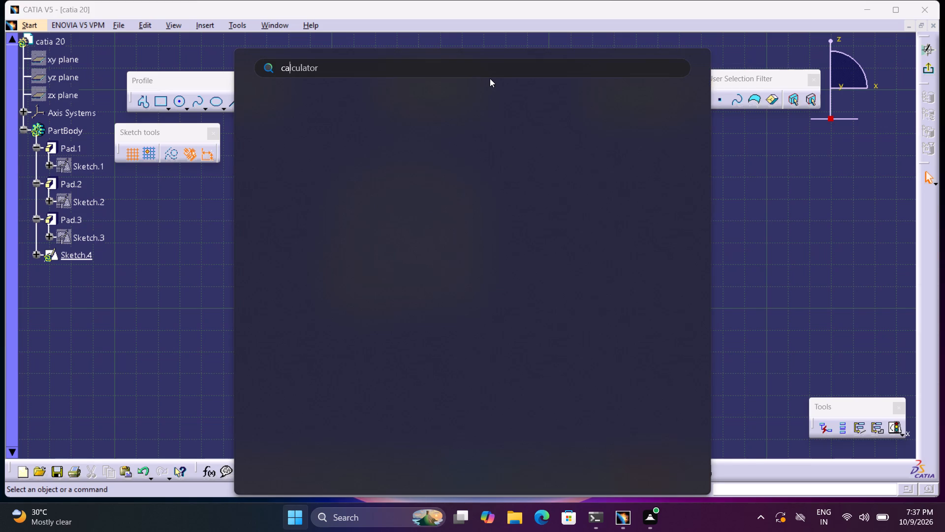
click(379, 201)
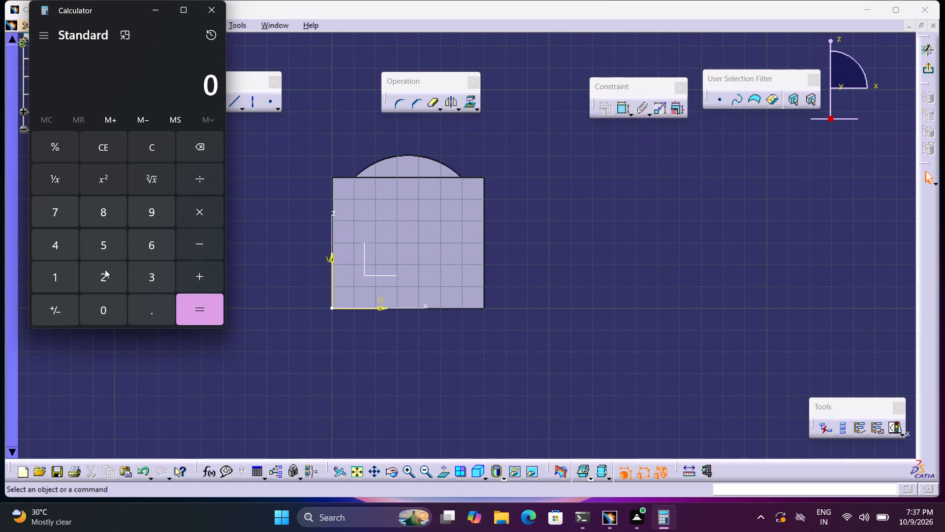
click(63, 211)
click(122, 307)
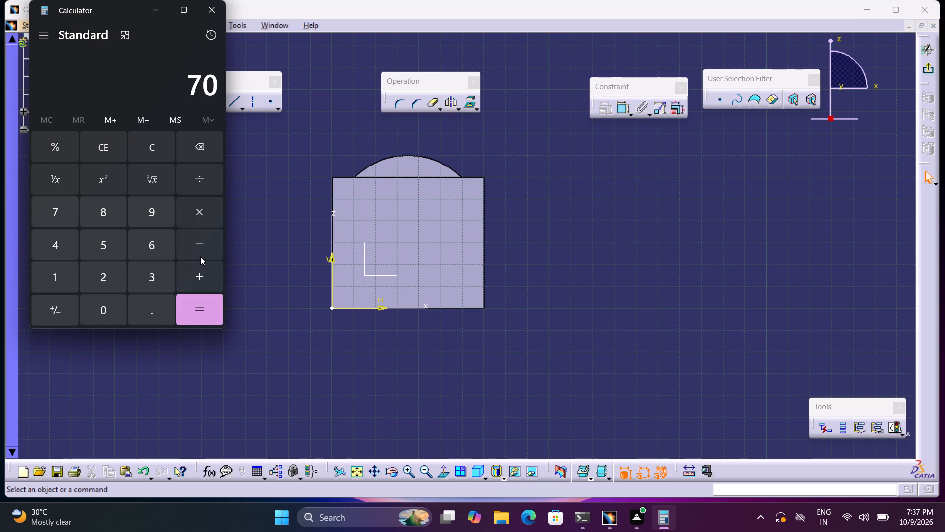
click(200, 256)
click(114, 269)
click(61, 211)
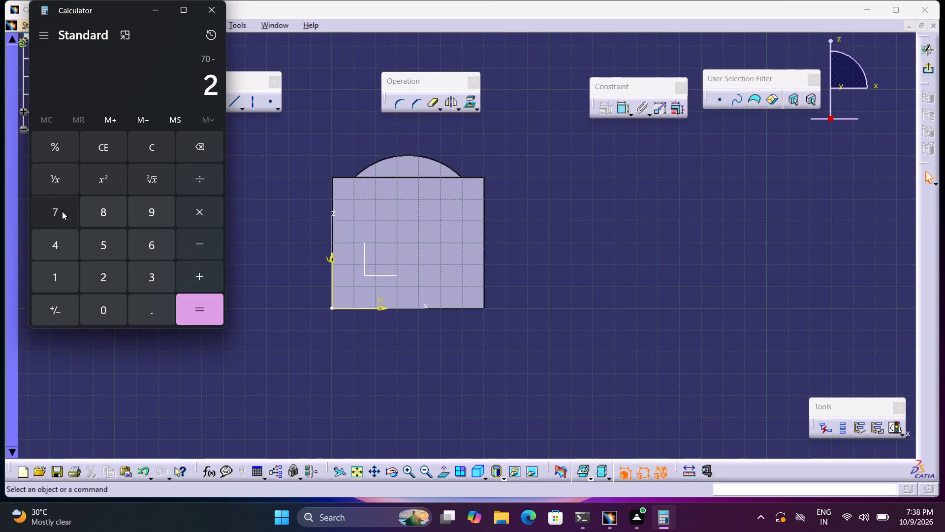
click(143, 318)
click(102, 248)
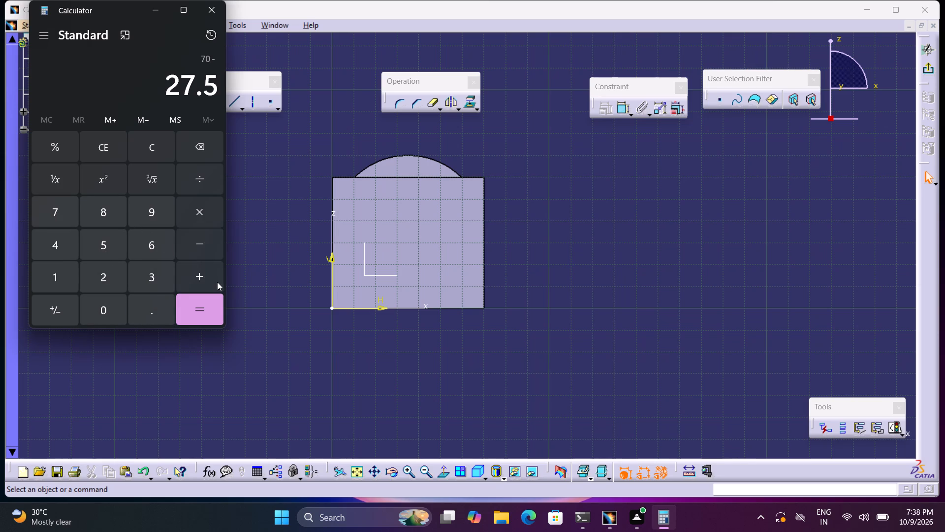
click(208, 307)
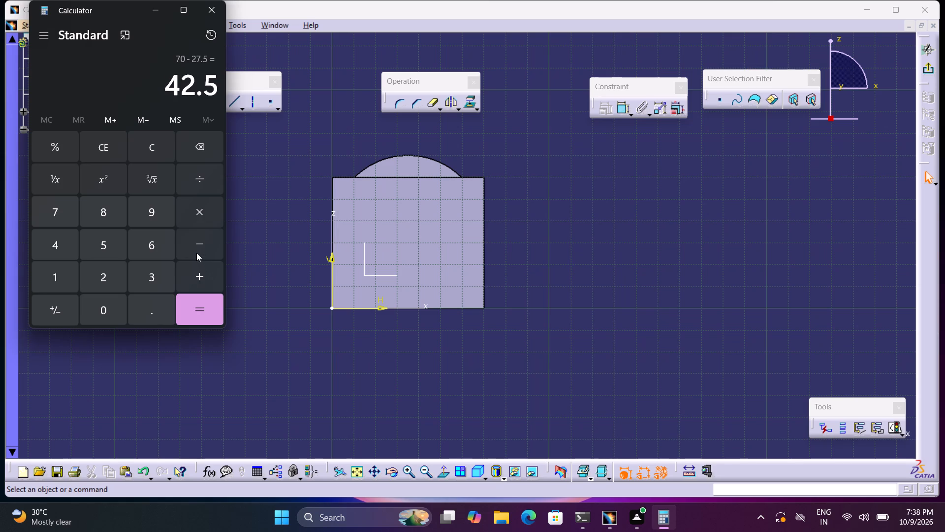
Subtract a further 27.5 from the calculated result.
click(196, 252)
click(110, 284)
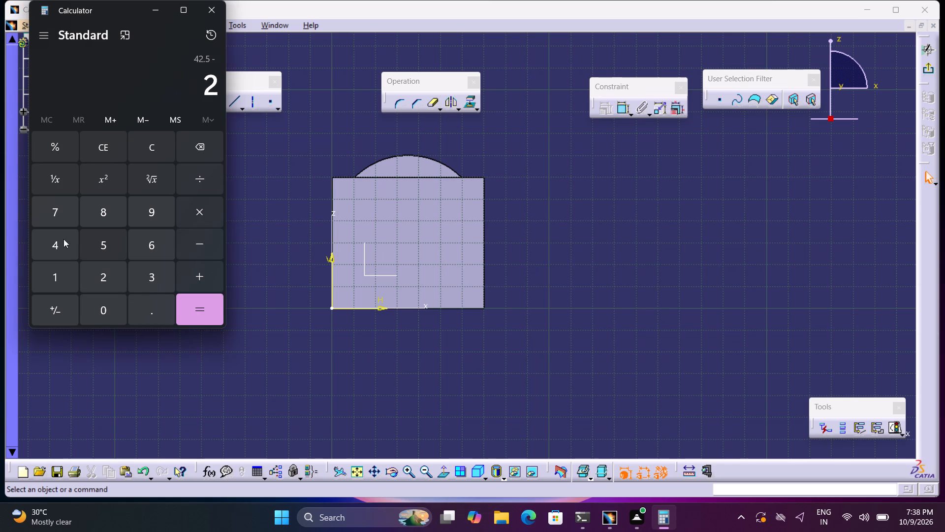
click(61, 209)
click(147, 309)
click(104, 243)
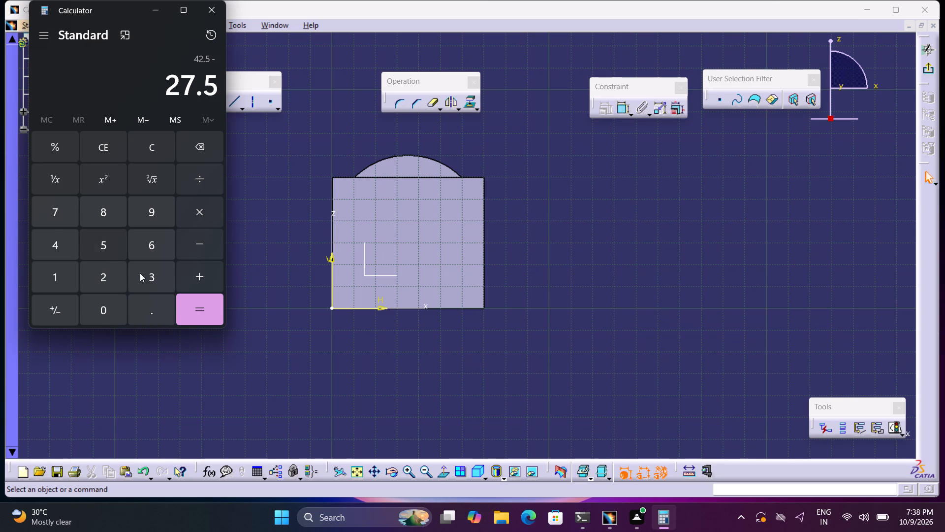
click(198, 315)
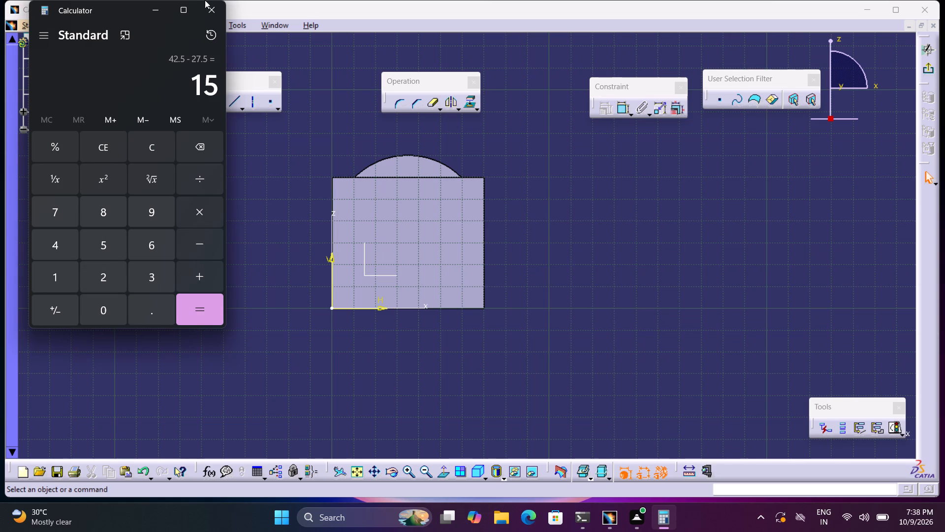
Sketch a circle near the middle of the rectangular wall face and constrain its diameter to 15 mm.
click(158, 10)
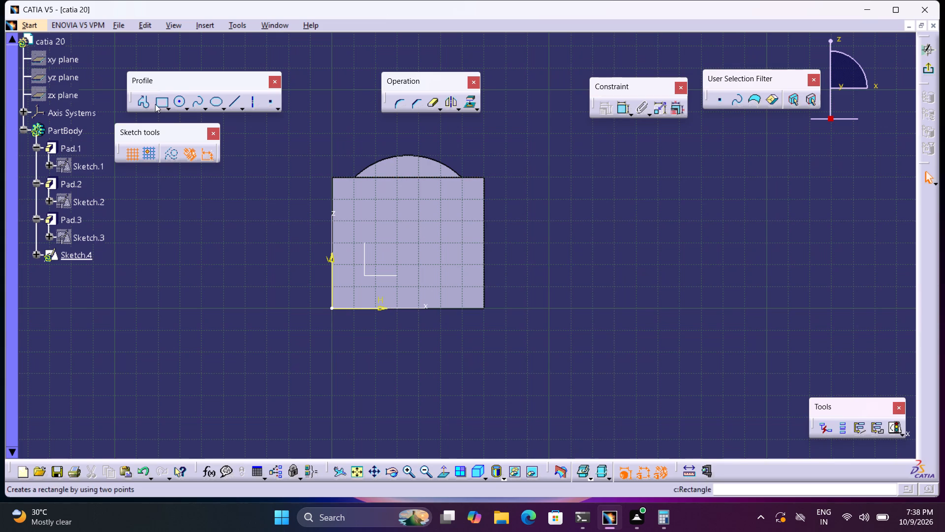
click(179, 104)
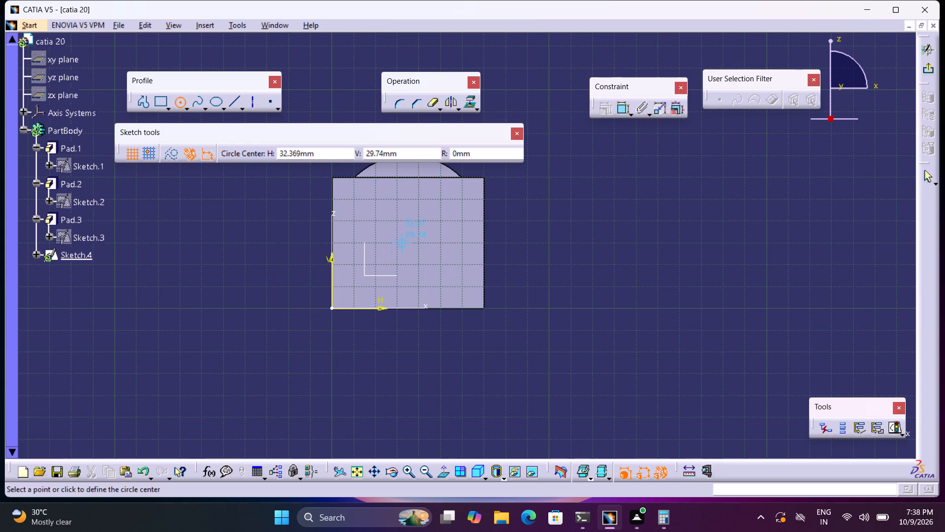
click(405, 243)
click(418, 256)
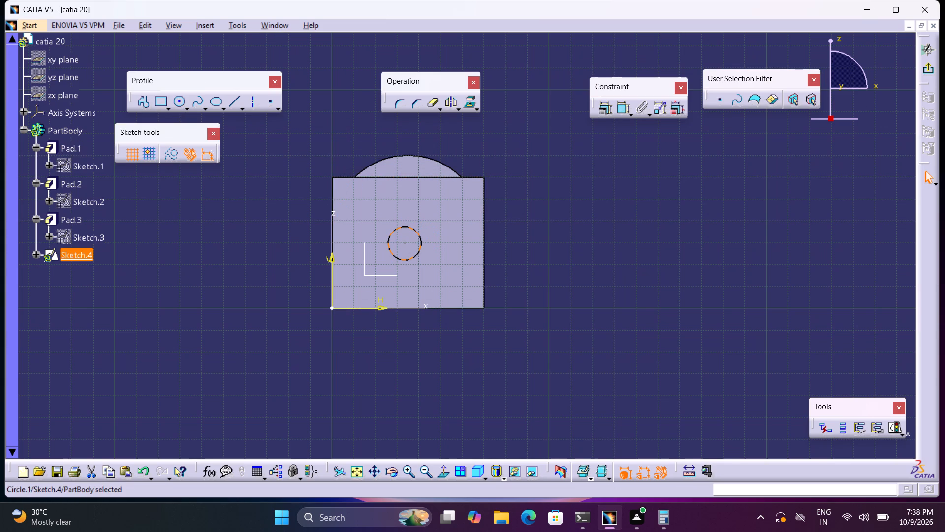
click(626, 110)
click(546, 250)
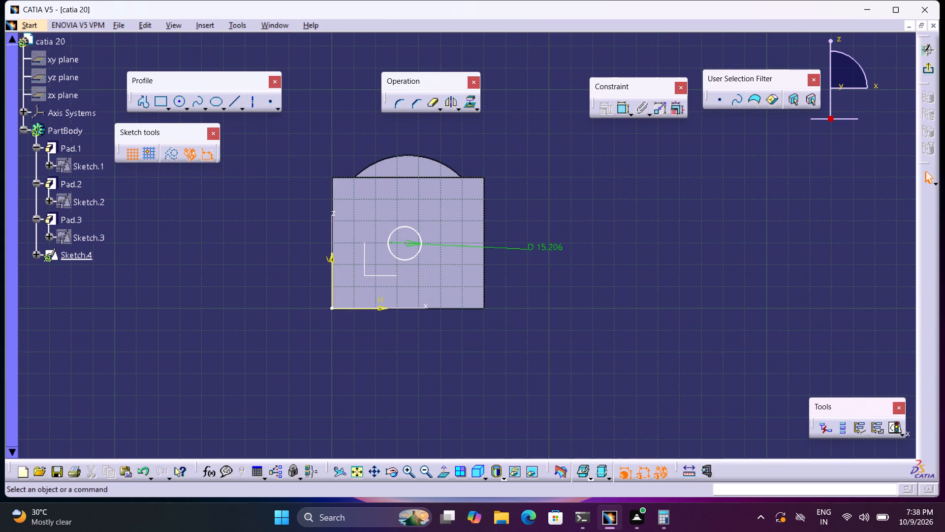
double_click(561, 246)
text(15)
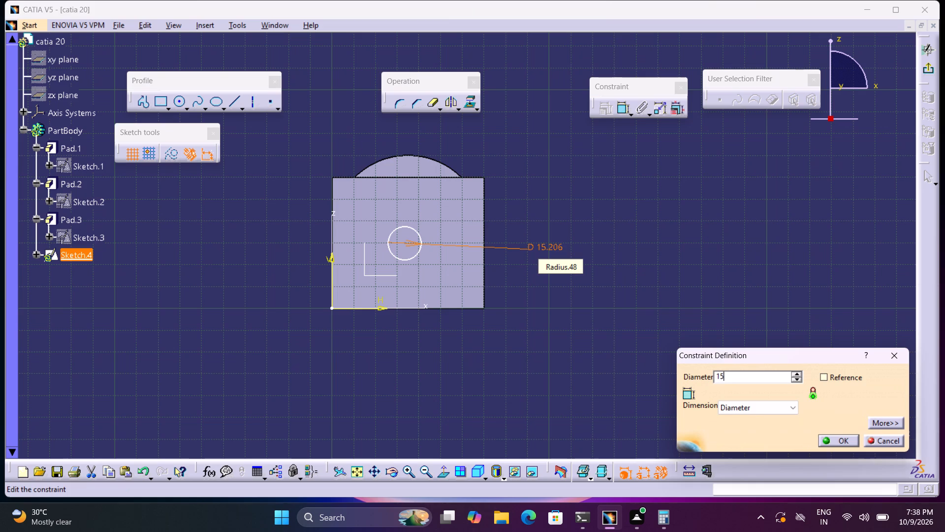
key(Return)
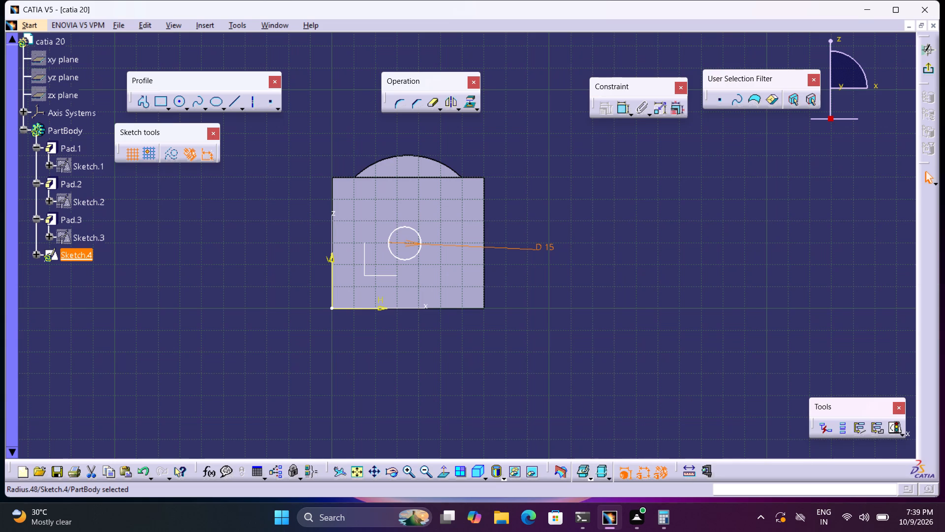
Draw a short vertical line below the circle and constrain it 35 mm from the wall's side edge opposite the sketch origin.
middle_drag(441, 366, 459, 390)
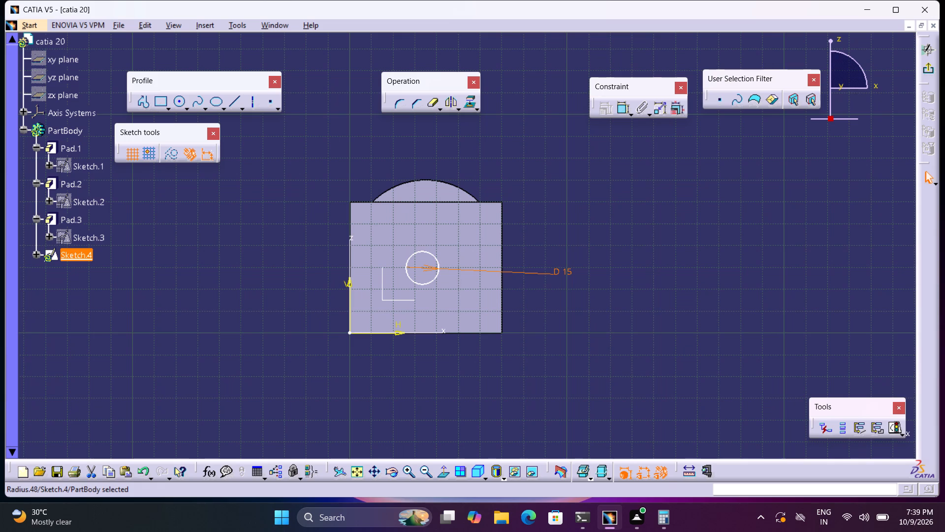
click(234, 99)
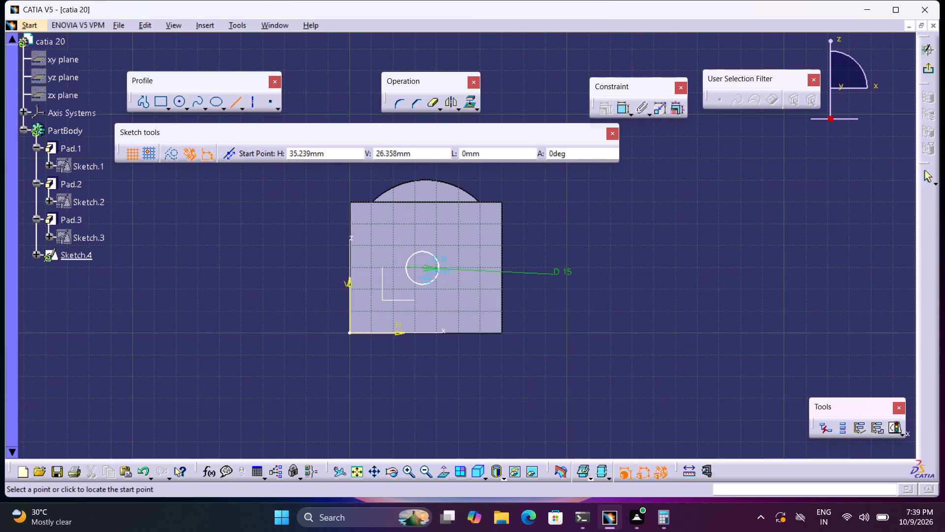
click(424, 295)
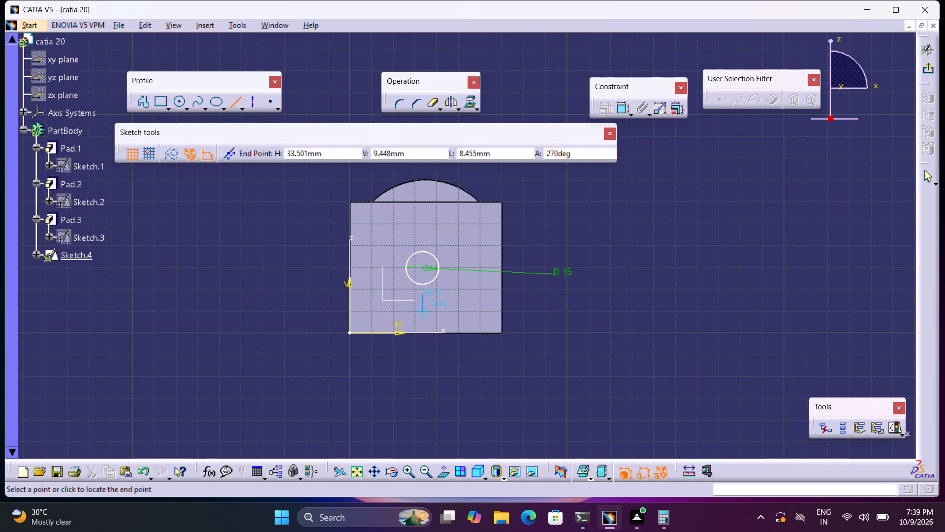
click(424, 316)
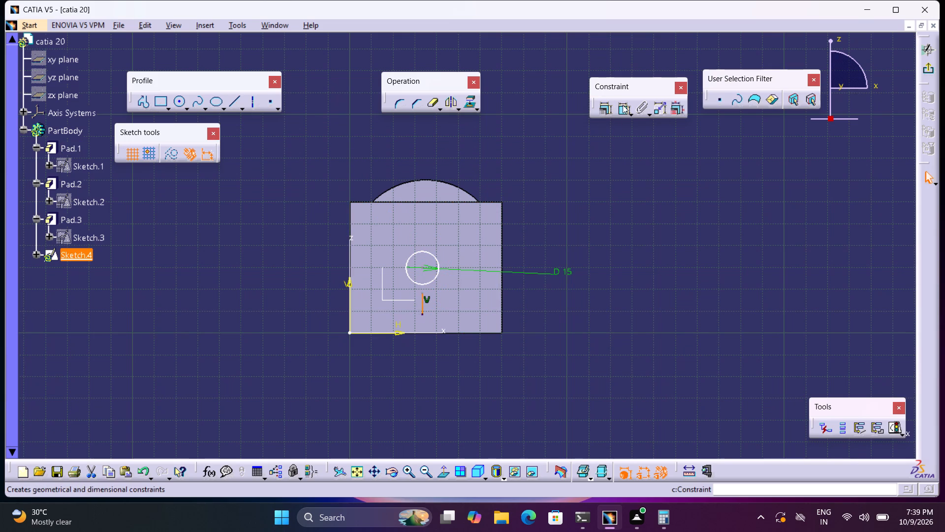
click(622, 104)
click(500, 290)
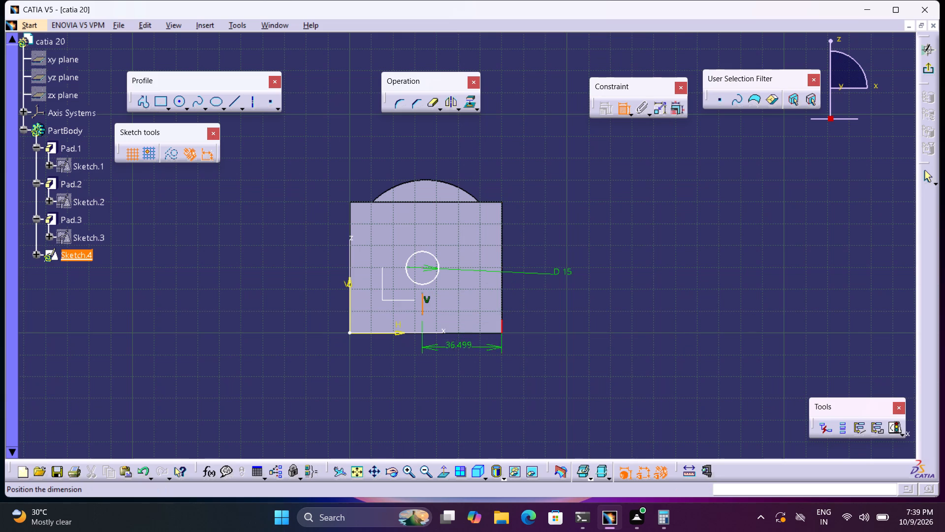
click(465, 369)
double_click(468, 369)
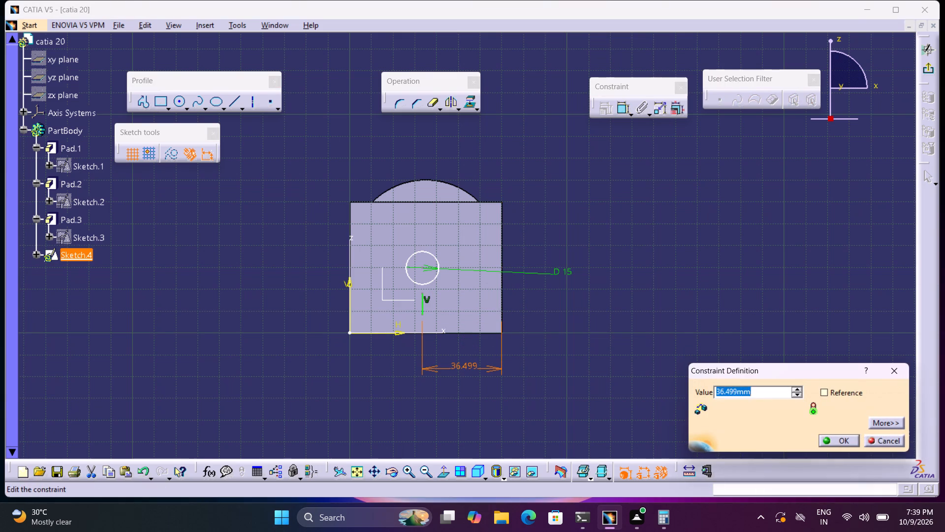
key(3)
key(5)
key(Return)
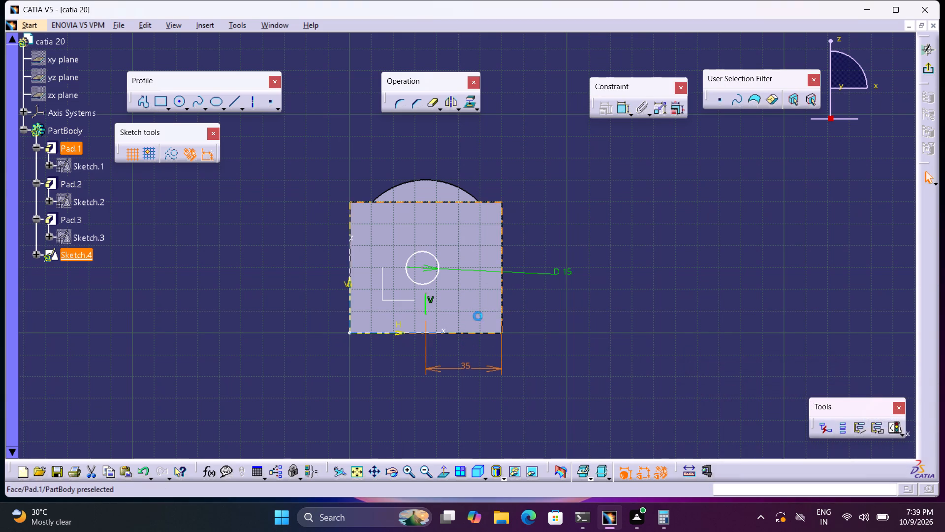
Apply a coincidence constraint between the circle's centre and the short vertical line.
click(623, 111)
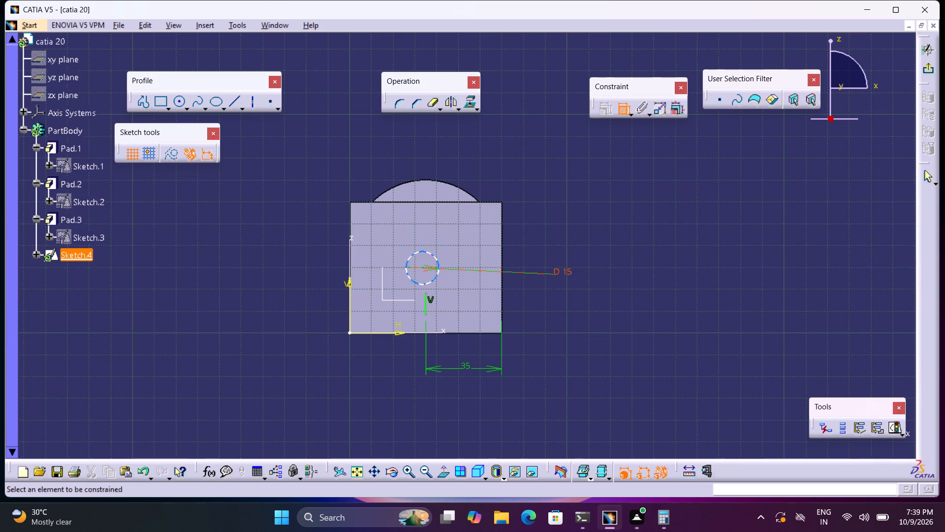
click(424, 267)
click(428, 299)
right_click(428, 299)
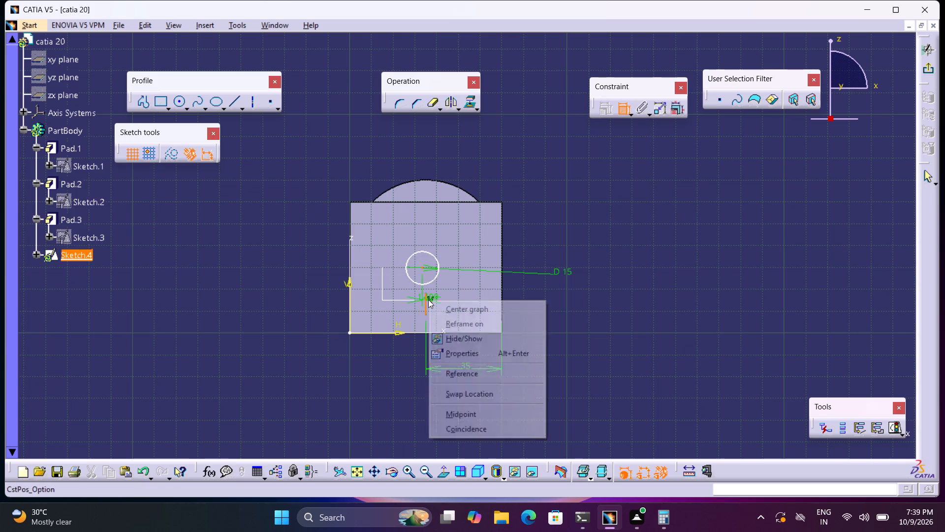
click(487, 426)
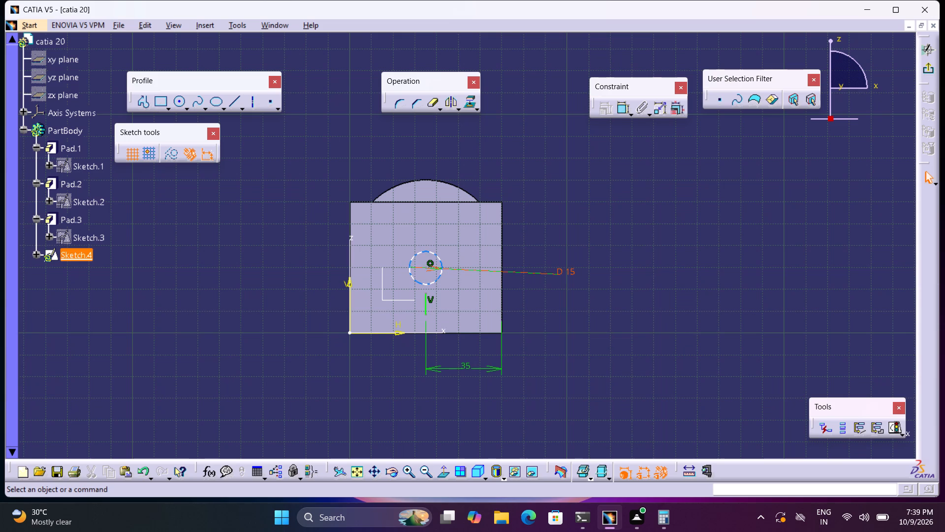
Constrain the circle's centre 35 mm below the top edge of the rectangular wall.
click(615, 115)
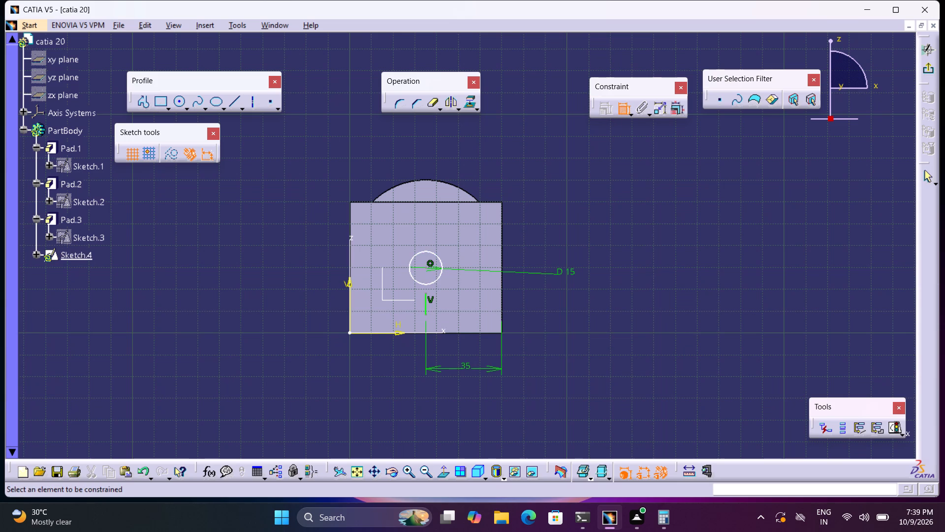
click(426, 269)
click(486, 201)
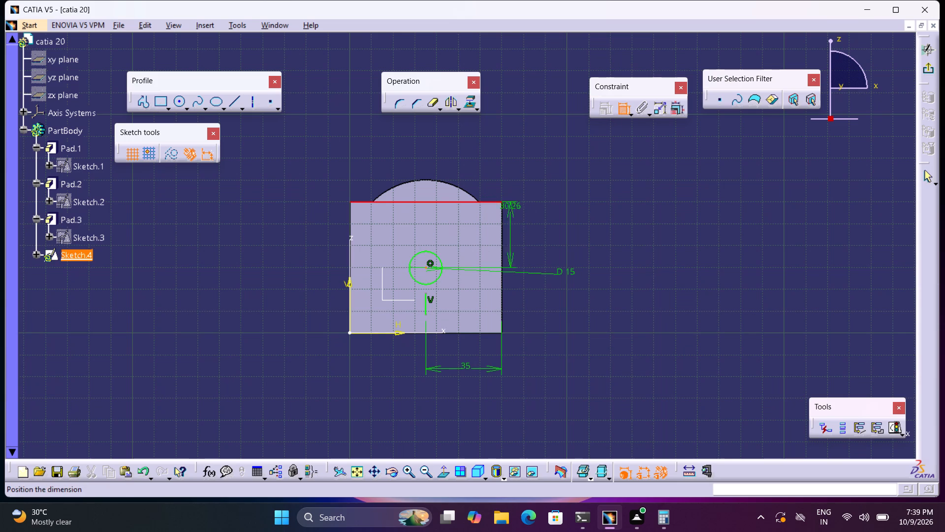
click(538, 223)
double_click(538, 221)
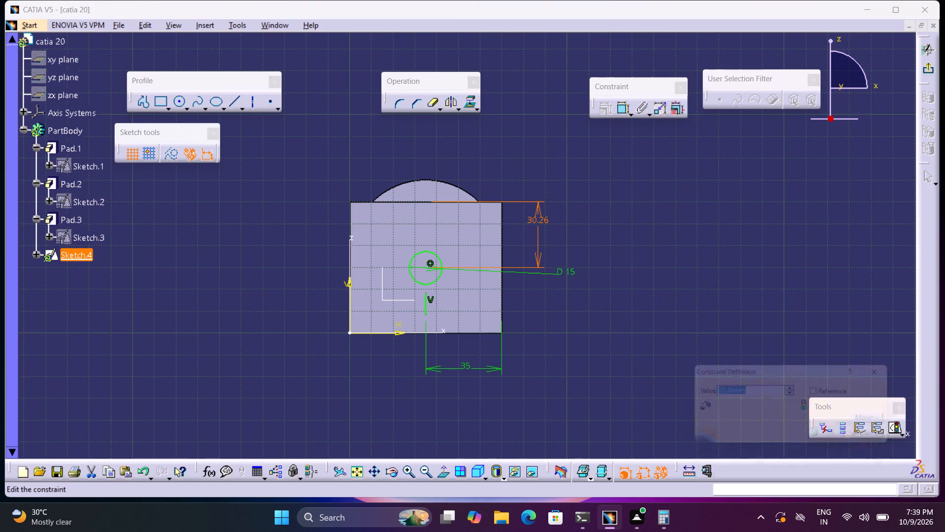
key(3)
key(5)
key(Return)
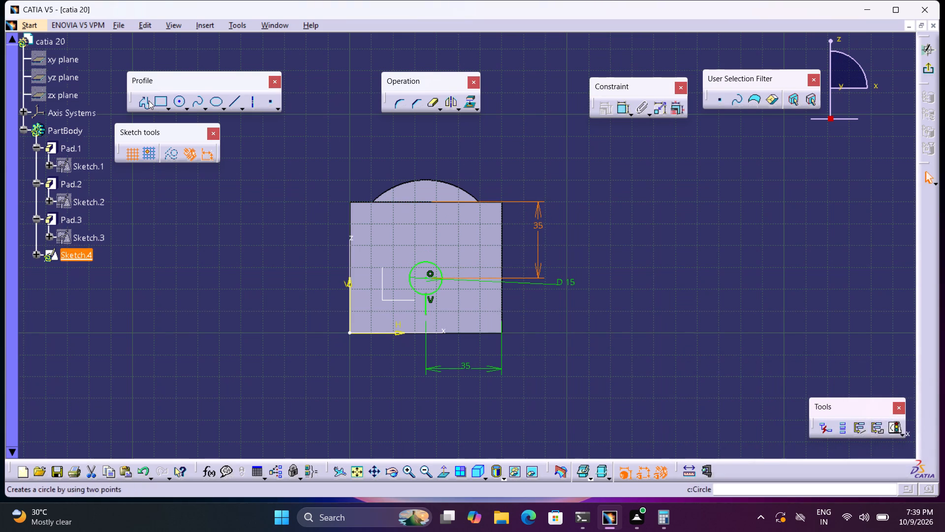
Draw a vertical line from the circle's side nearest the origin up to the wall's top edge and mirror it about the short vertical line.
click(235, 102)
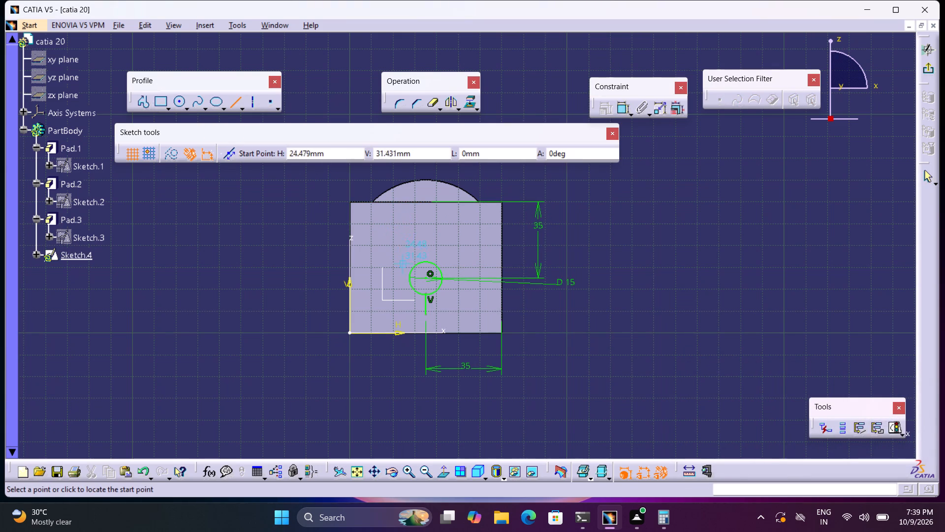
click(409, 280)
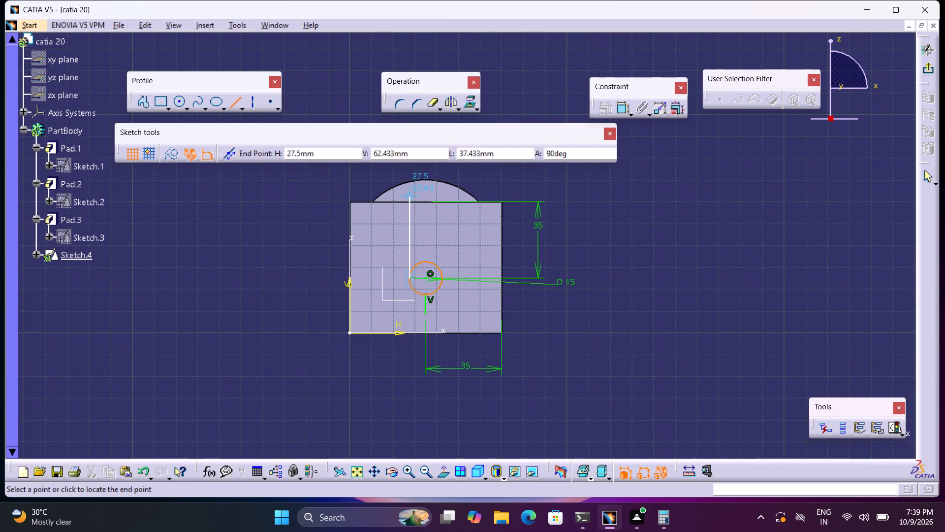
click(410, 200)
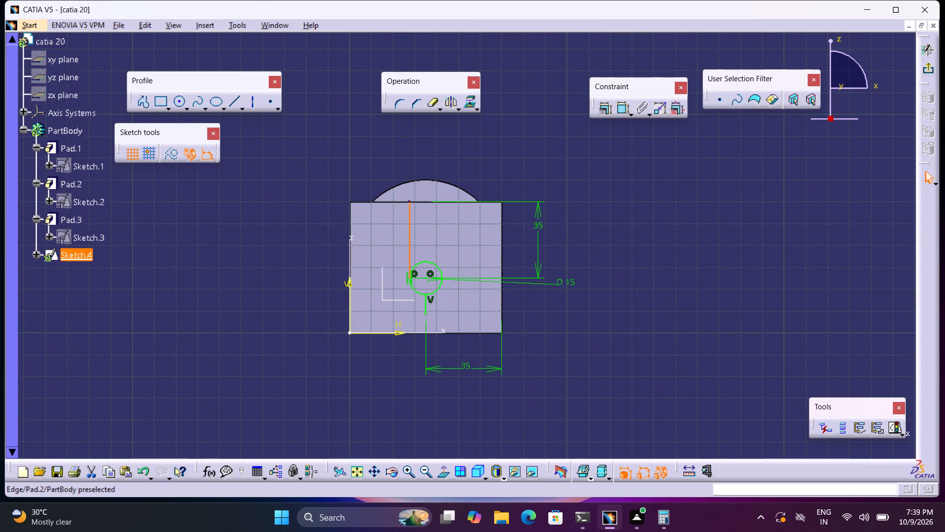
click(447, 101)
click(425, 302)
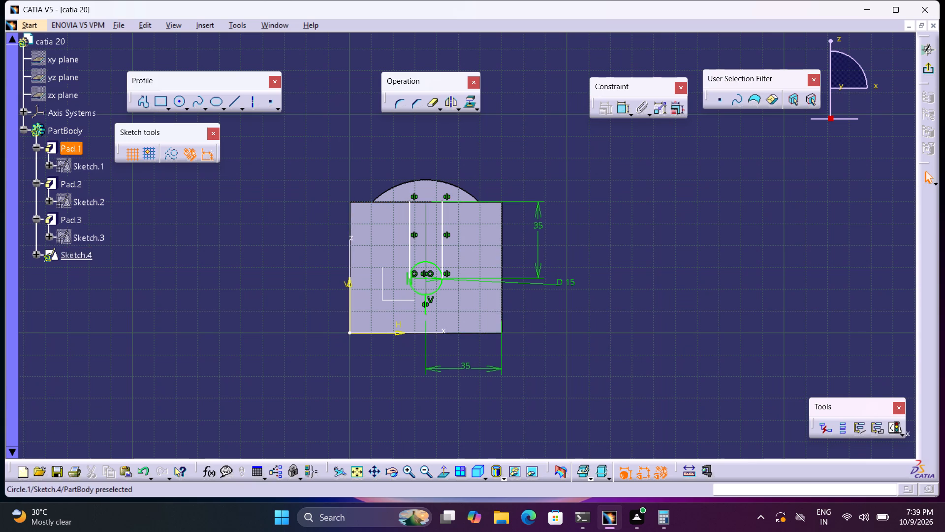
click(579, 219)
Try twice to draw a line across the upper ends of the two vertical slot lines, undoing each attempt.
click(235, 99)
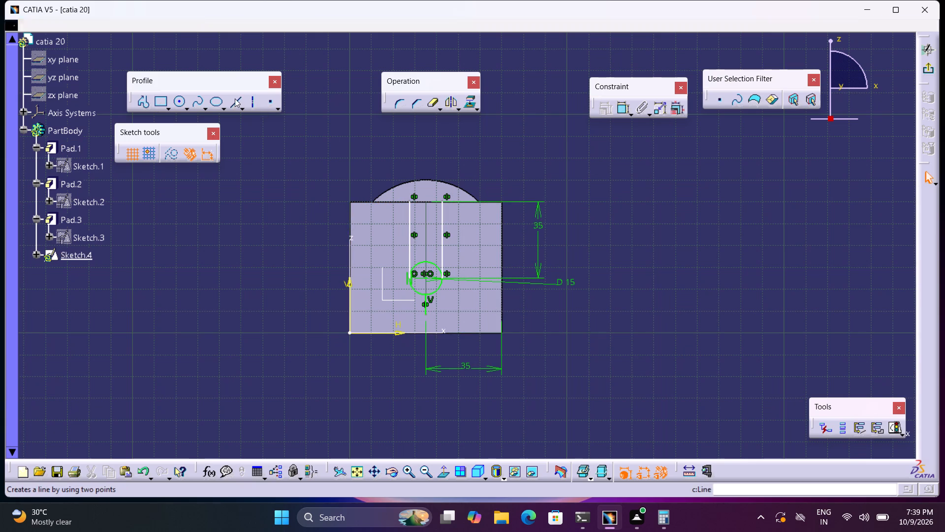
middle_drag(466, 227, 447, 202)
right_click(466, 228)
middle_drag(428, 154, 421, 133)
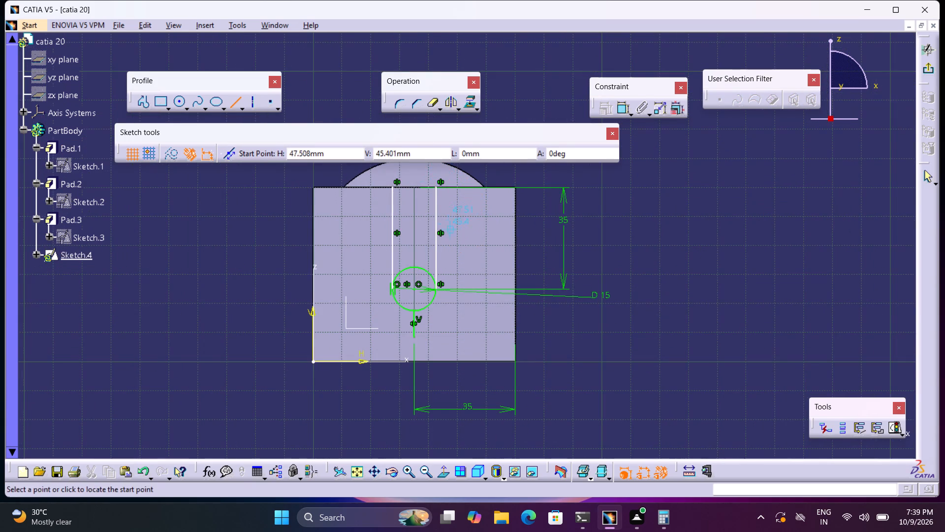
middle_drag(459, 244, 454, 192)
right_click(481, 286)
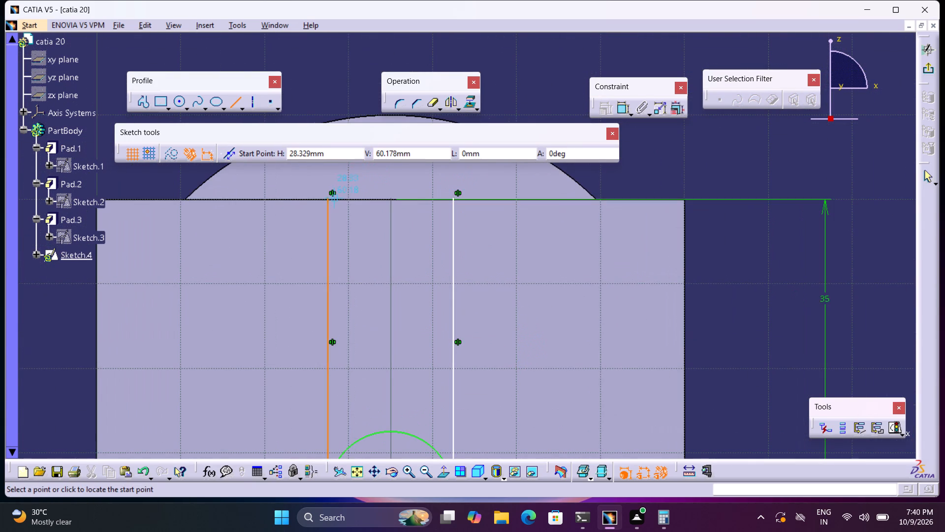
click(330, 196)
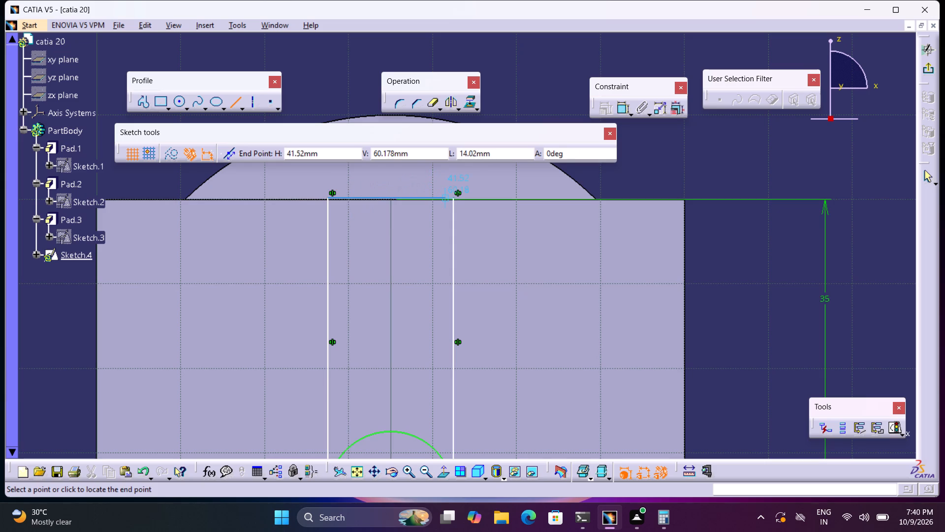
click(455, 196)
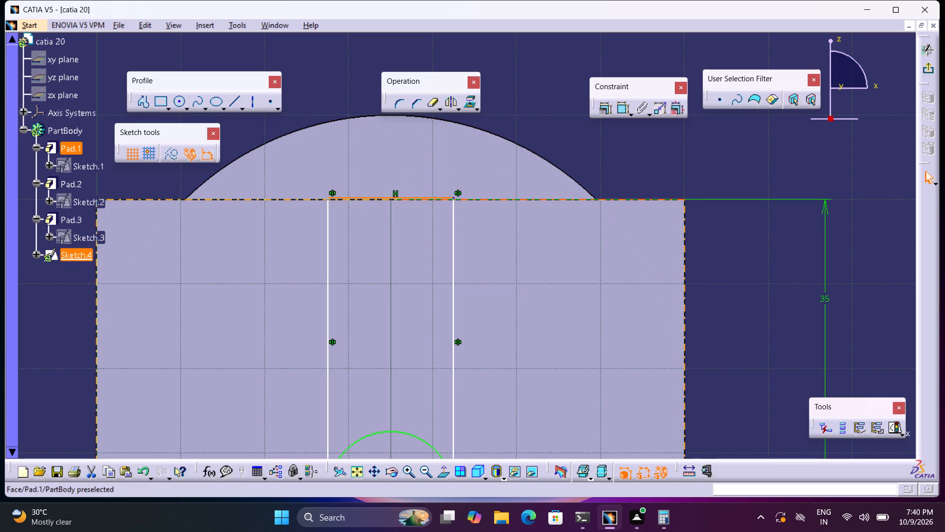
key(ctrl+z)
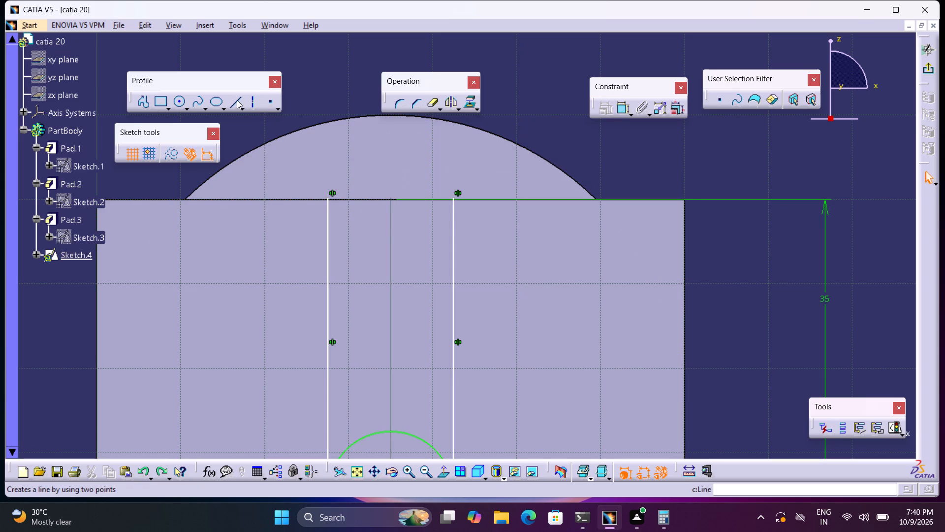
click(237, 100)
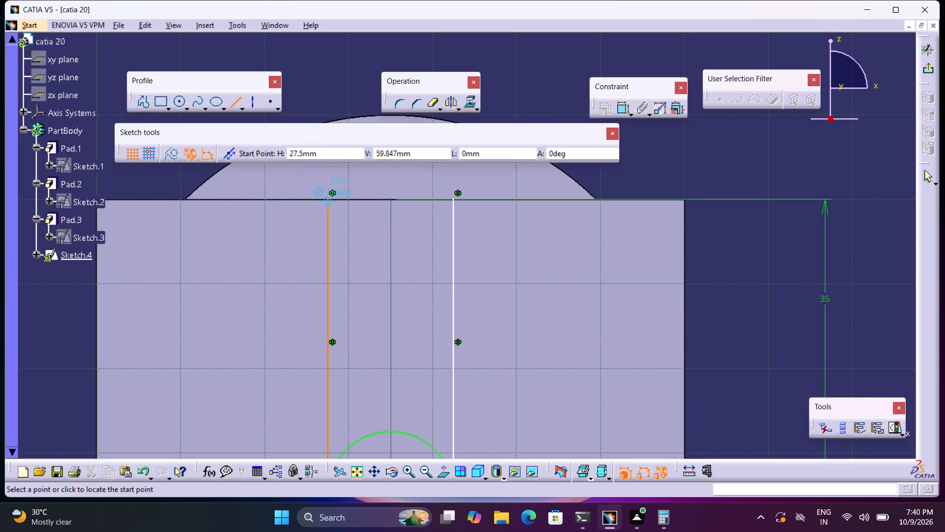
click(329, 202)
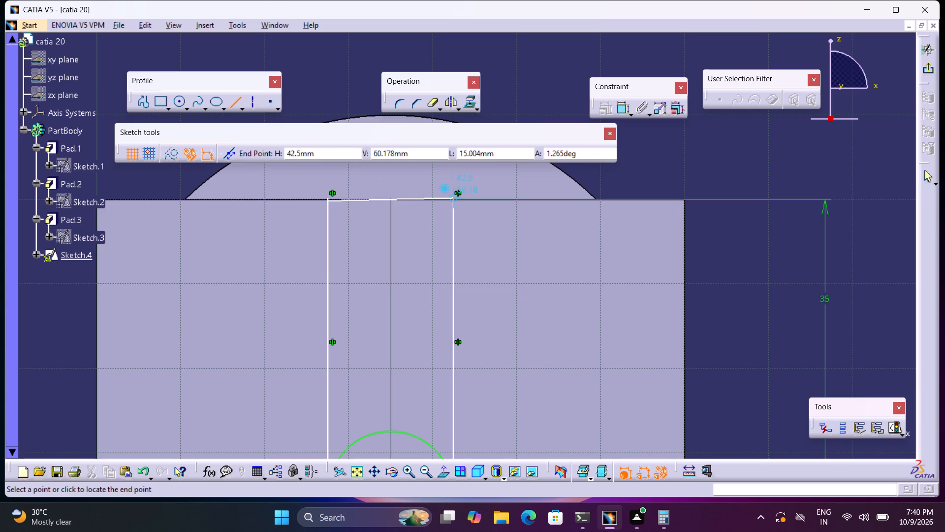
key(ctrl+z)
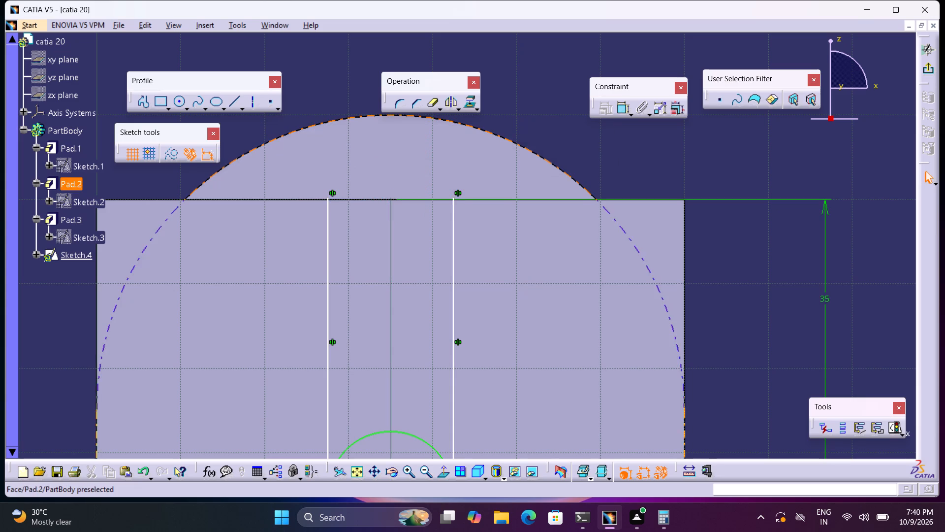
Draw a 15 mm horizontal line joining the upper ends of the two vertical slot lines at the wall's top edge.
click(232, 104)
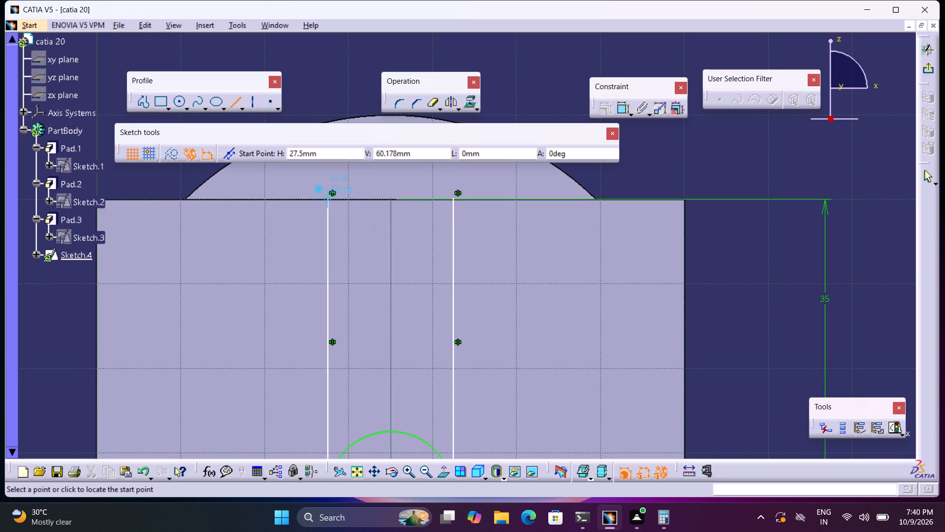
middle_click(329, 202)
right_click(329, 202)
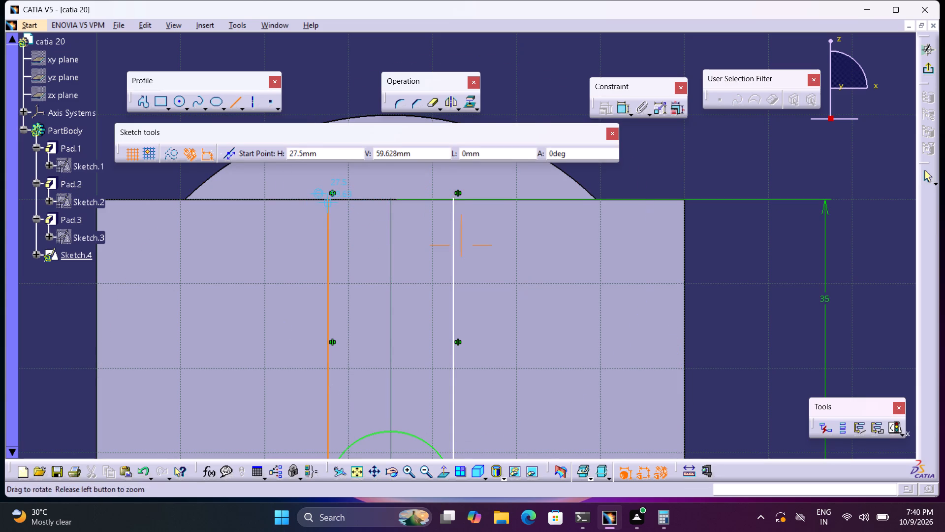
middle_drag(329, 200, 310, 132)
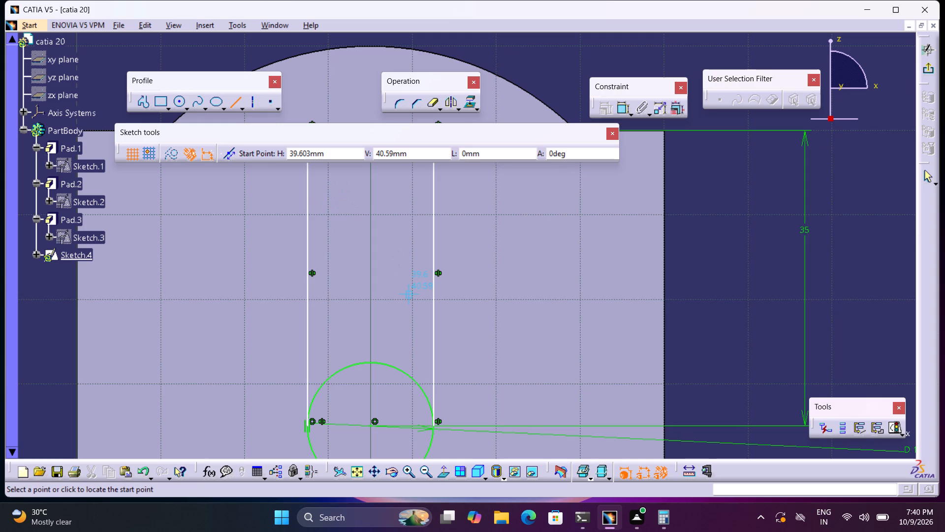
scroll(426, 351, down, 1)
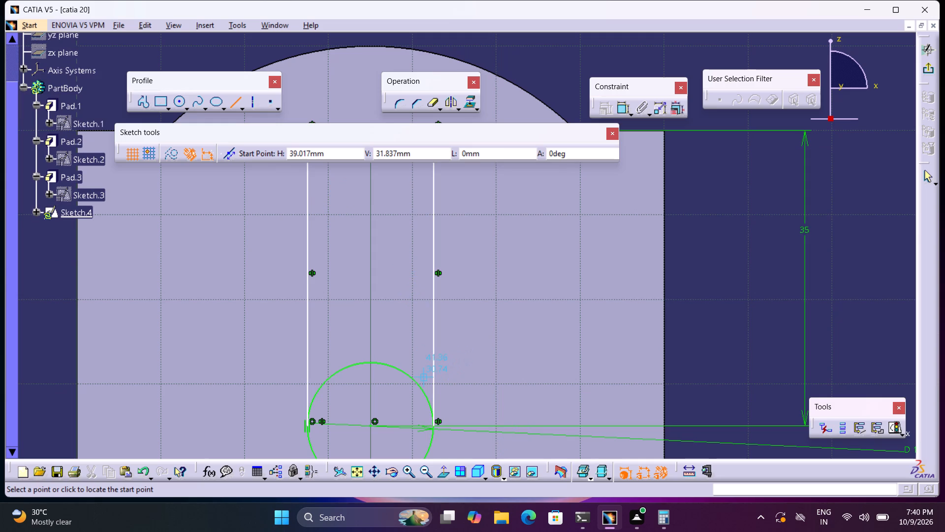
middle_drag(379, 240, 381, 341)
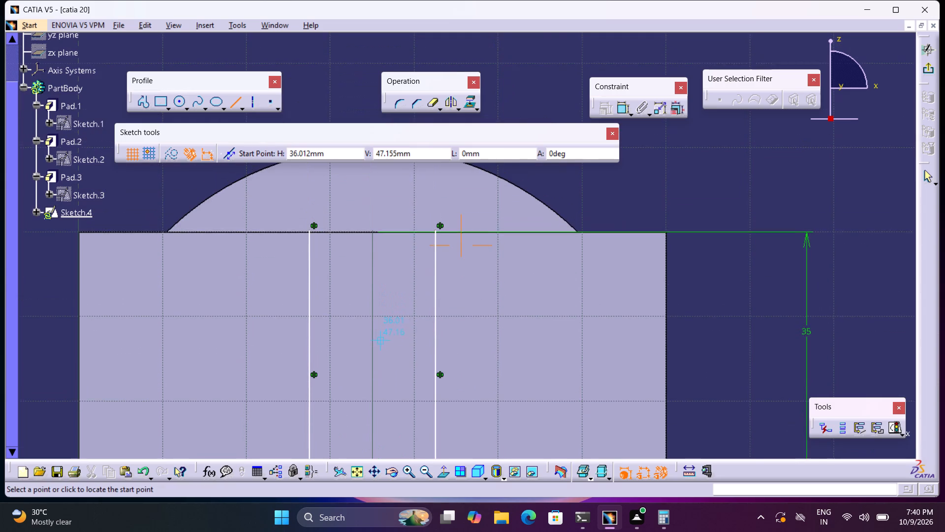
middle_drag(381, 341, 378, 341)
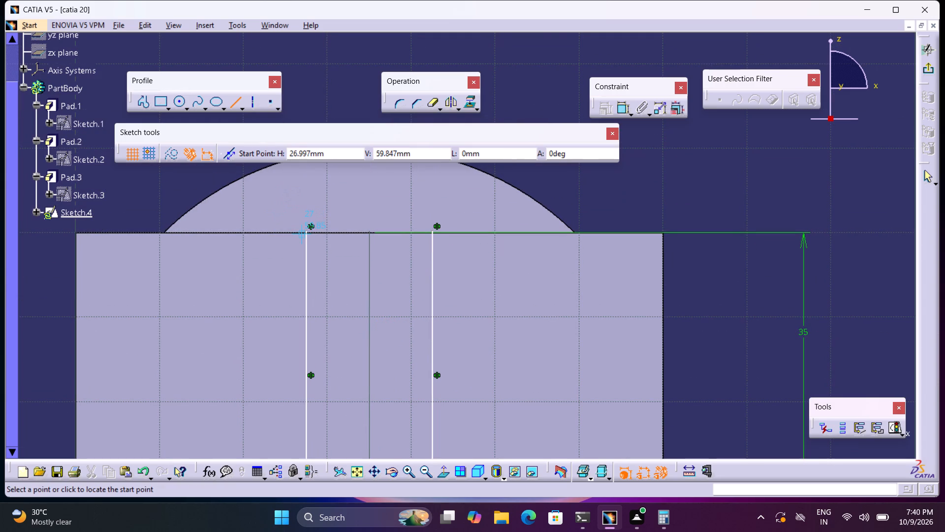
click(307, 231)
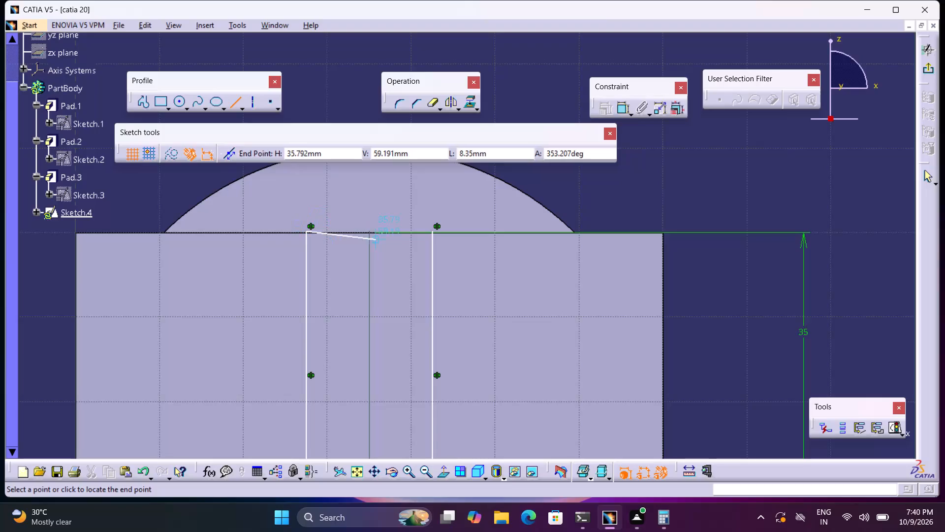
click(433, 231)
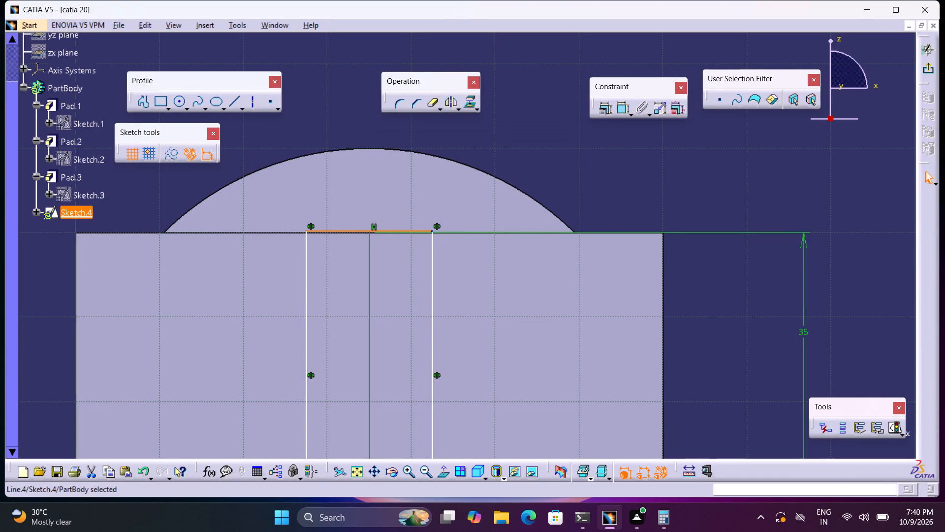
Trim away the upper half of the circle with Quick Trim, keeping the lower arc as the slot's rounded bottom.
middle_click(552, 185)
click(551, 184)
middle_drag(550, 182, 554, 186)
right_click(550, 182)
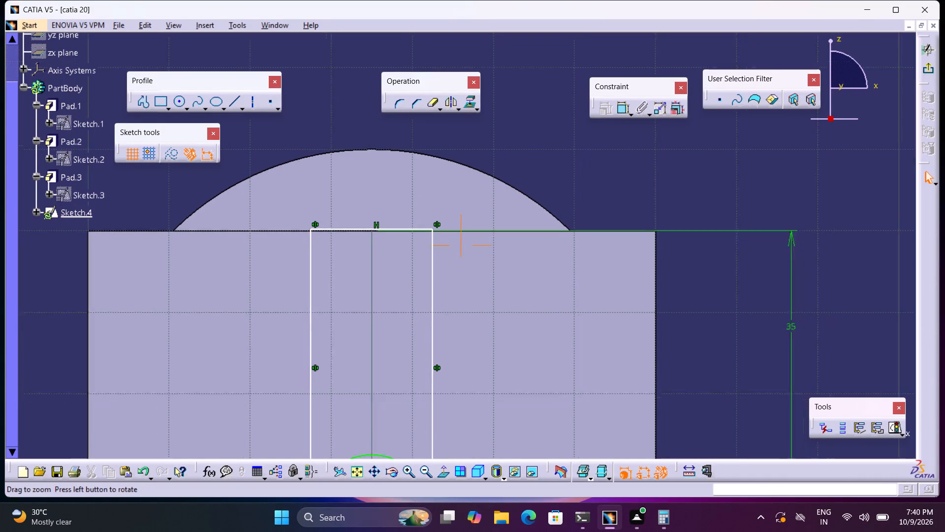
middle_drag(554, 186, 587, 272)
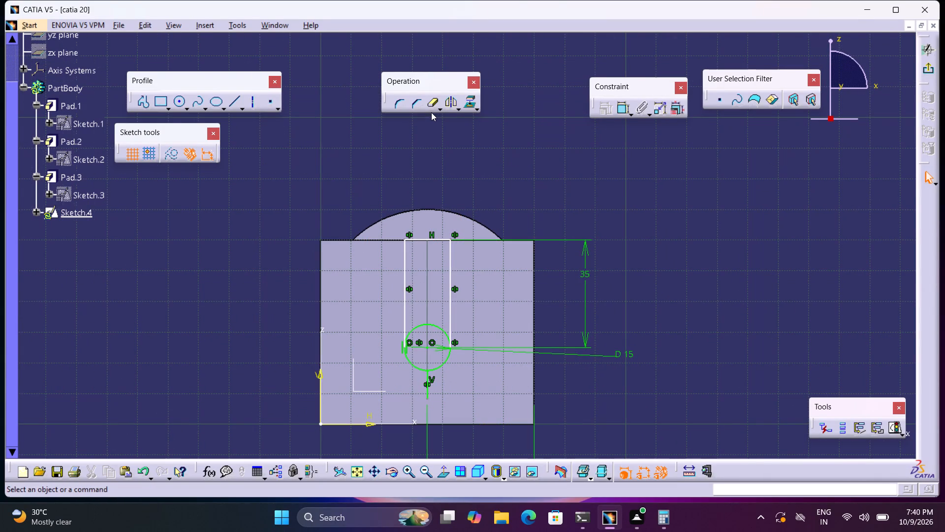
click(432, 104)
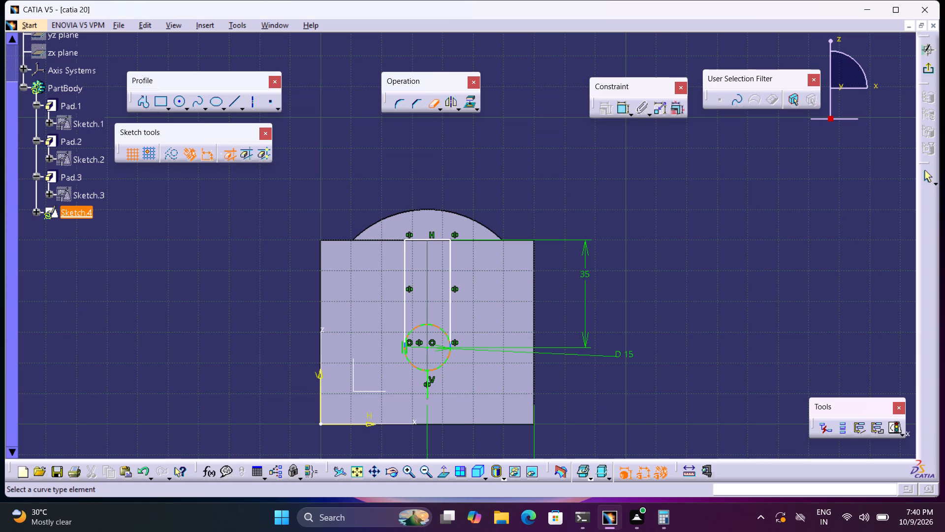
click(425, 323)
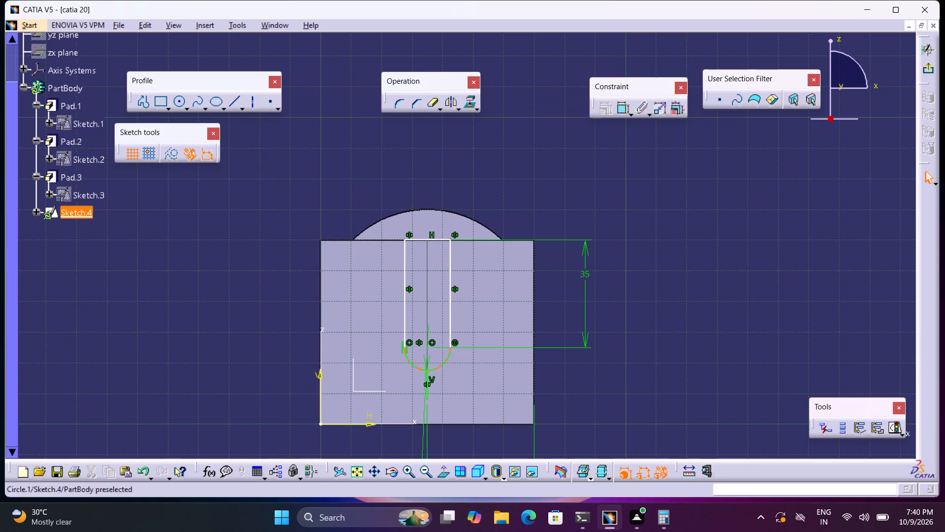
Delete the short vertical line below the slot's arc.
click(428, 377)
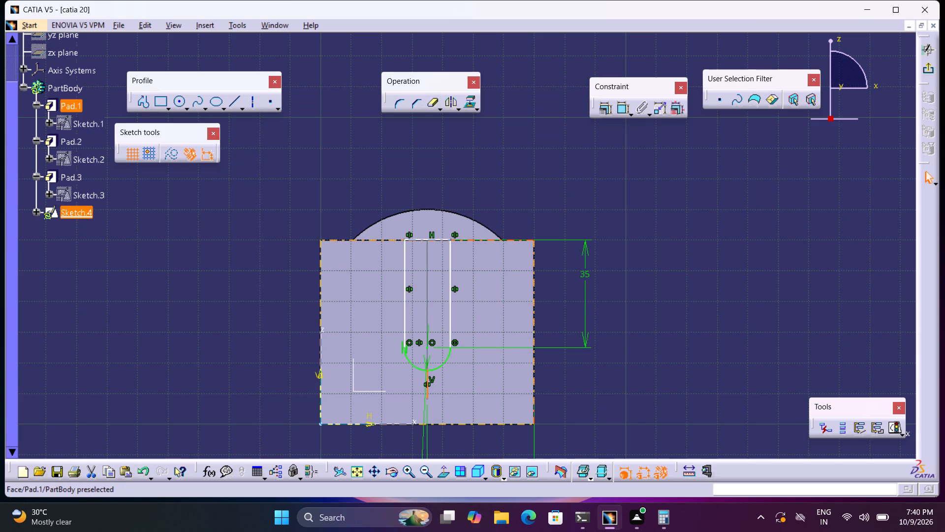
key(Delete)
Exit the sketch and cut the slot profile through the rectangular wall with a 6 mm deep pocket.
click(936, 67)
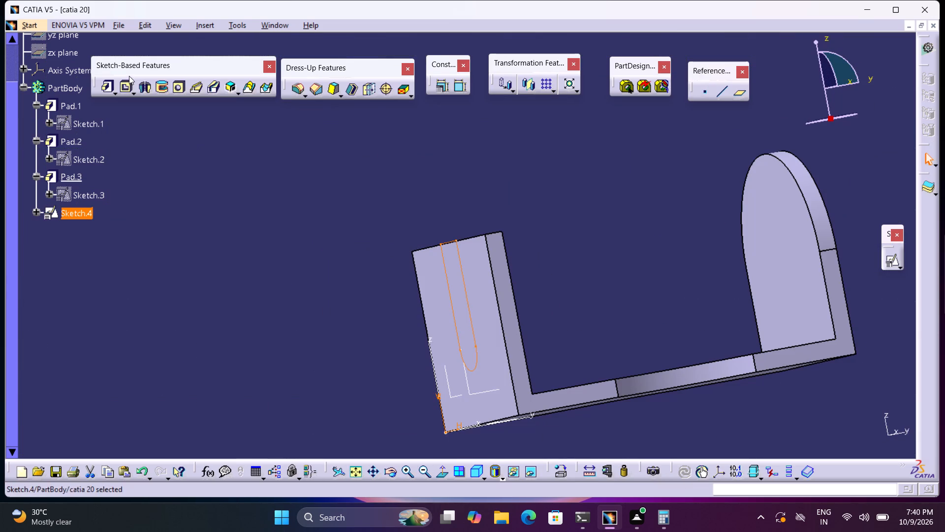
click(128, 84)
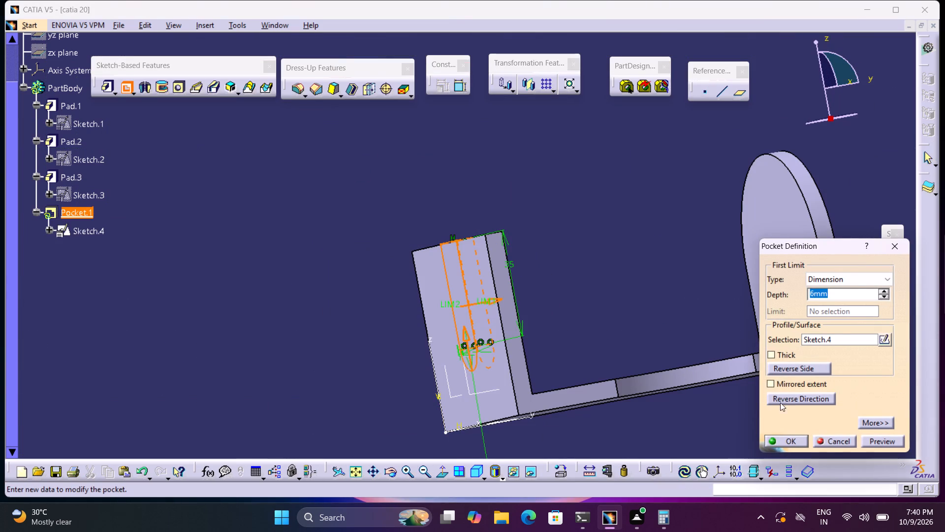
click(870, 440)
middle_drag(631, 332, 646, 334)
right_drag(642, 333, 646, 334)
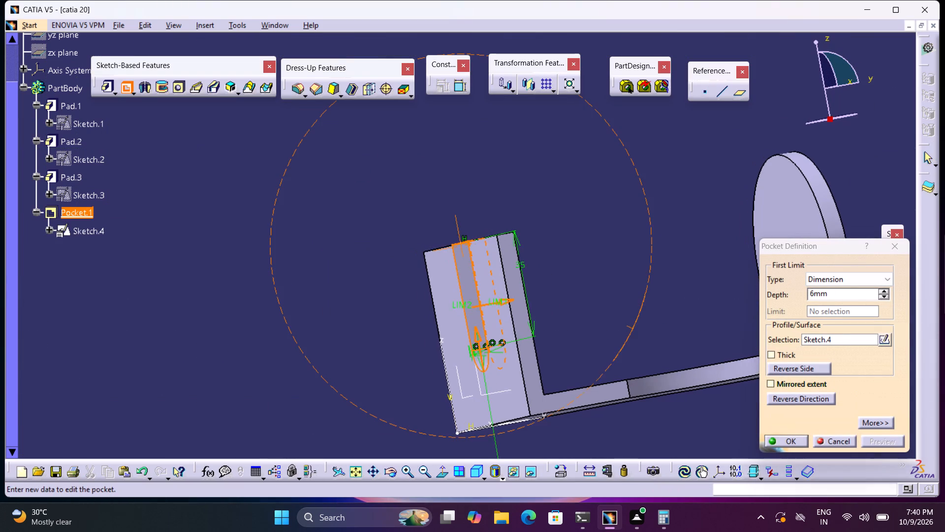
middle_drag(646, 334, 677, 361)
right_drag(646, 334, 677, 361)
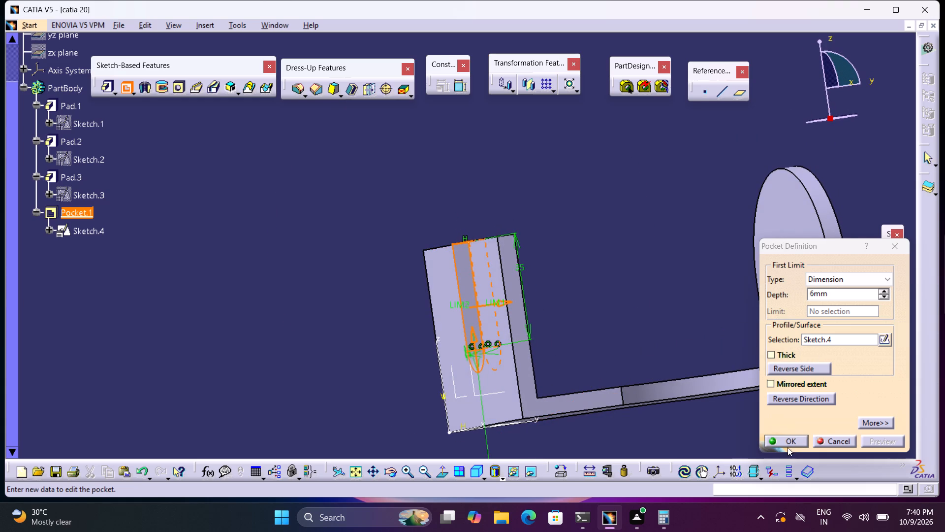
click(787, 446)
Examine the slot cut and the rest of the bracket in the isometric view.
middle_drag(640, 274, 750, 310)
right_drag(661, 284, 750, 310)
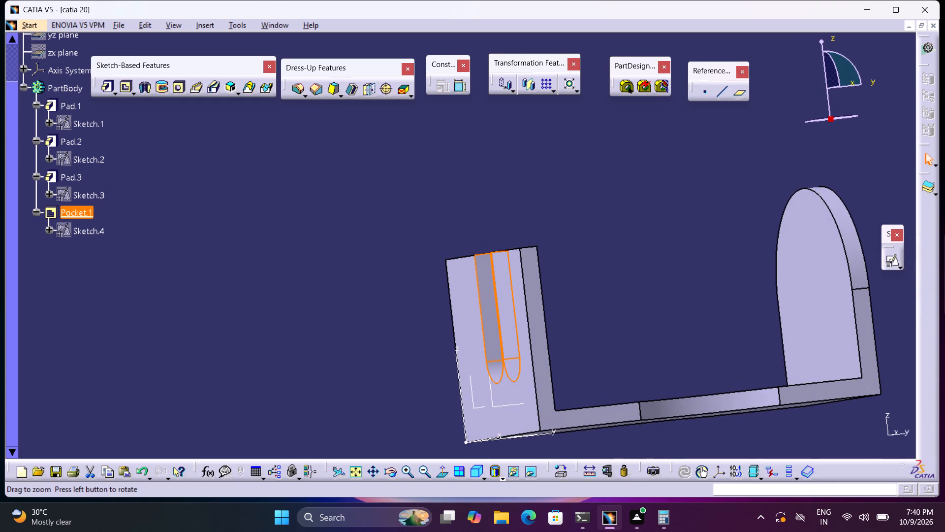
click(482, 470)
click(475, 467)
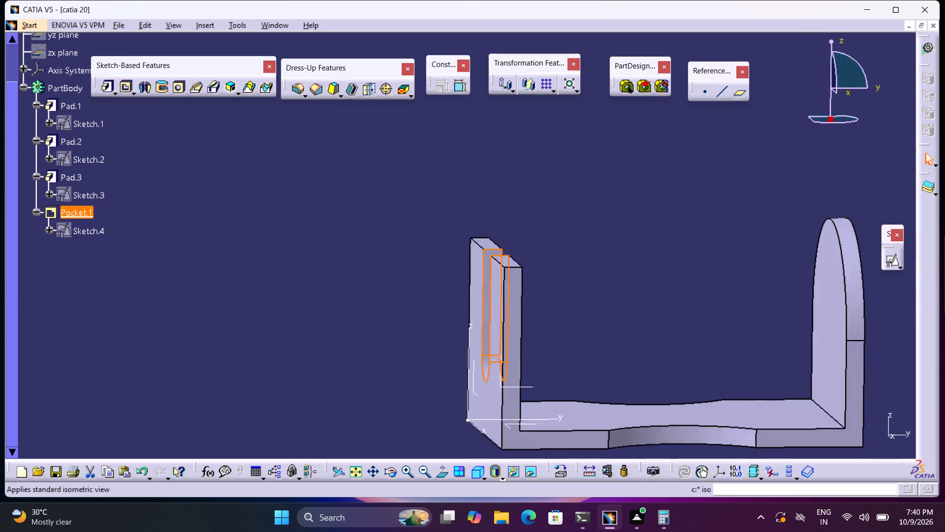
click(677, 292)
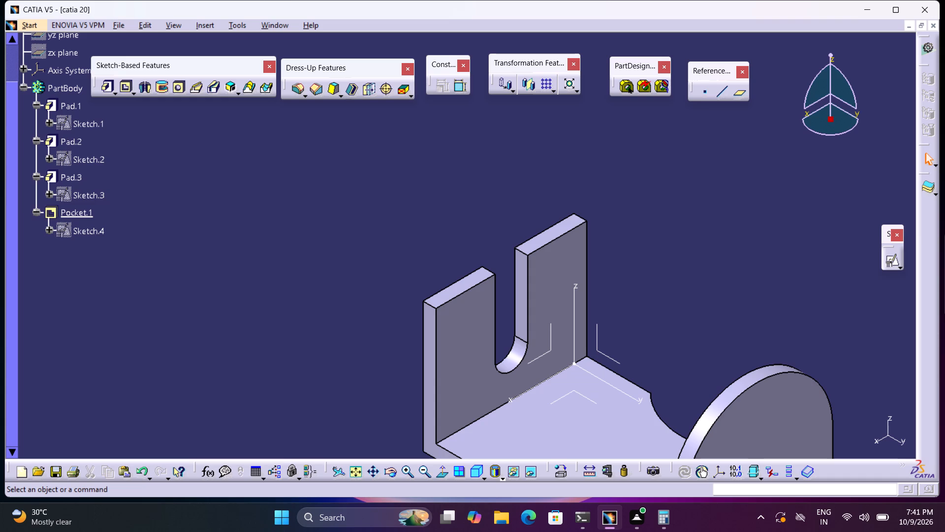
middle_drag(676, 294, 621, 269)
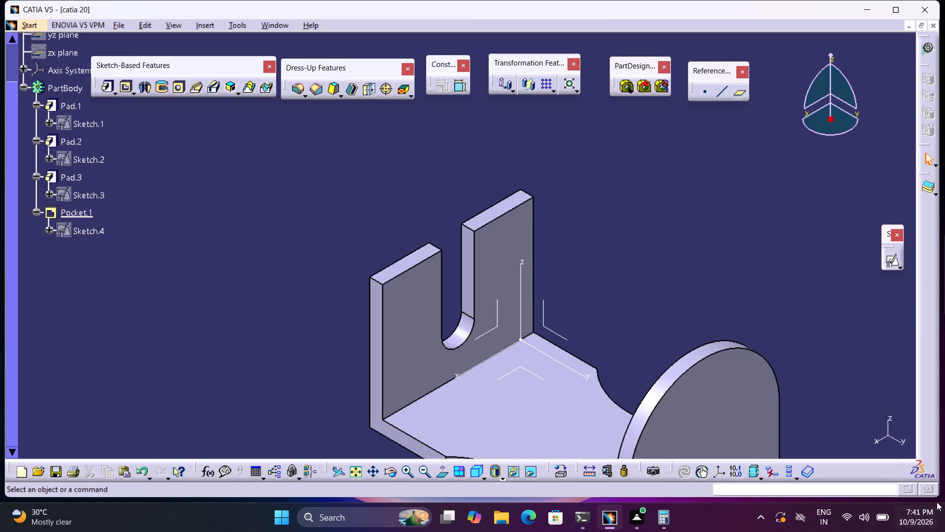
middle_drag(756, 303, 569, 172)
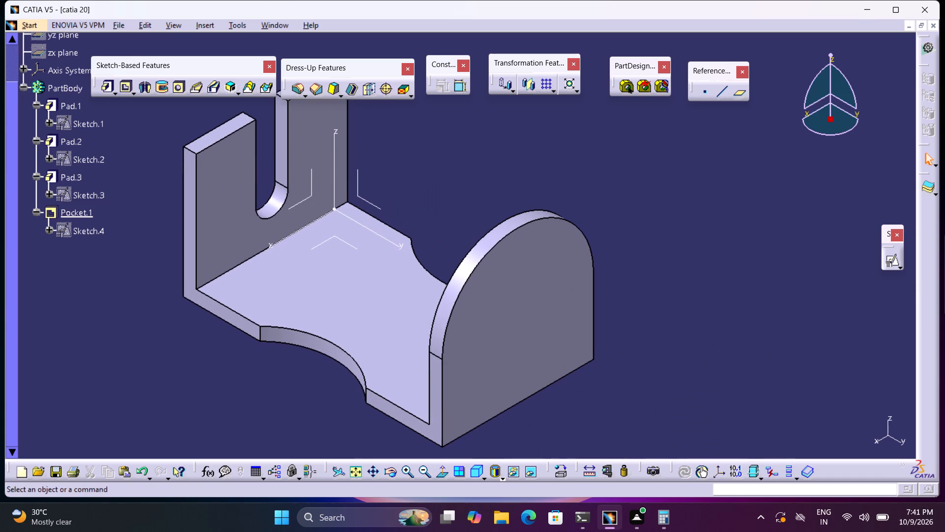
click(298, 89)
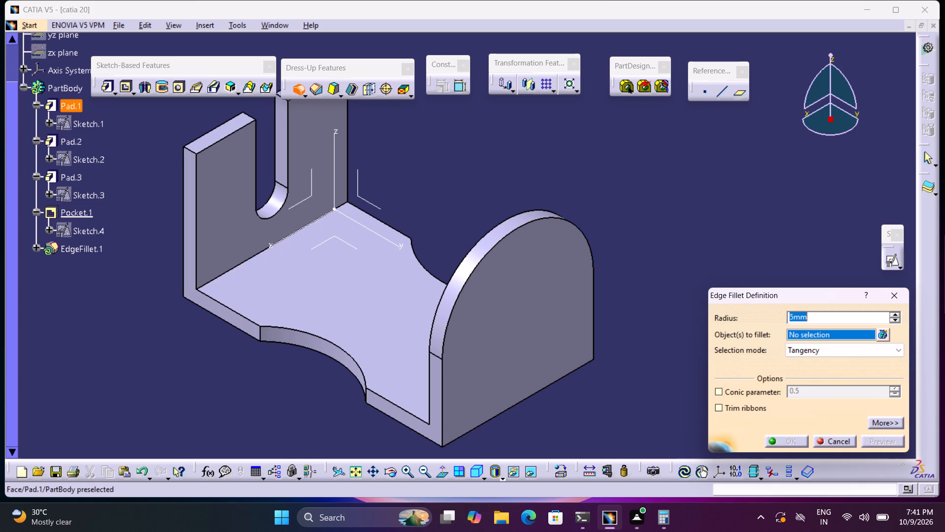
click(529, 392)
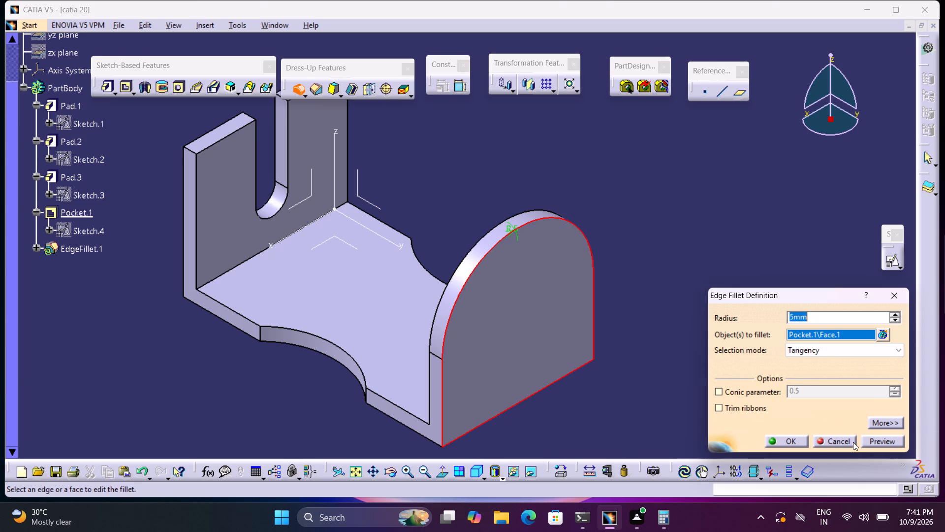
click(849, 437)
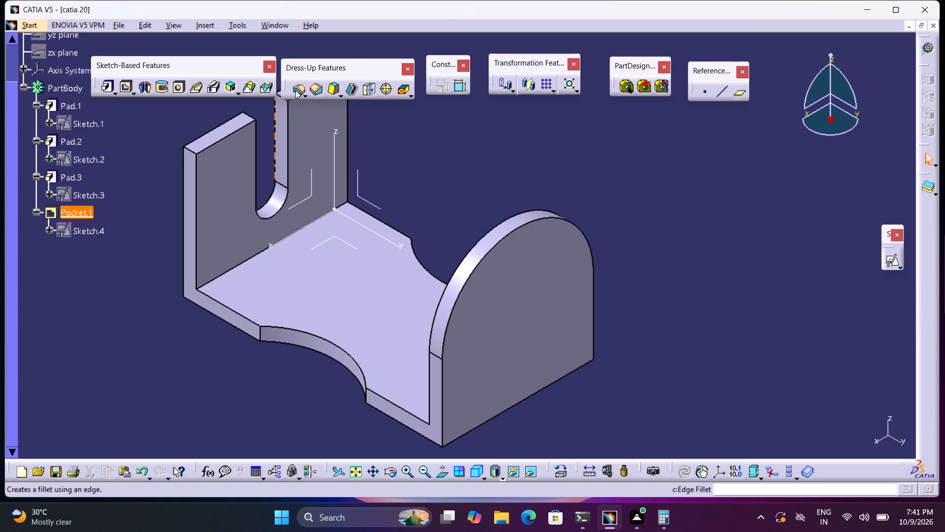
Fillet the four inner and outer bend edges where the two walls meet the base plate with a 6 mm radius.
click(295, 90)
click(553, 383)
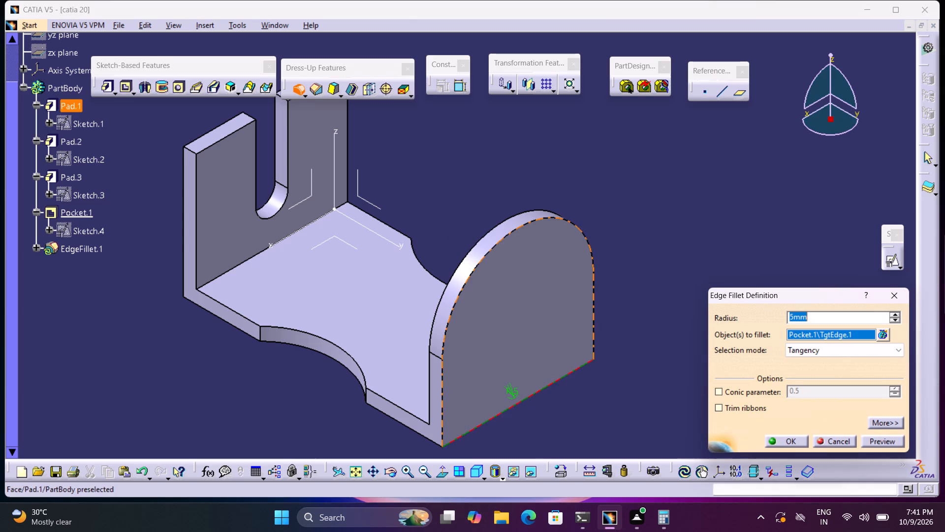
click(261, 250)
middle_drag(261, 274, 263, 274)
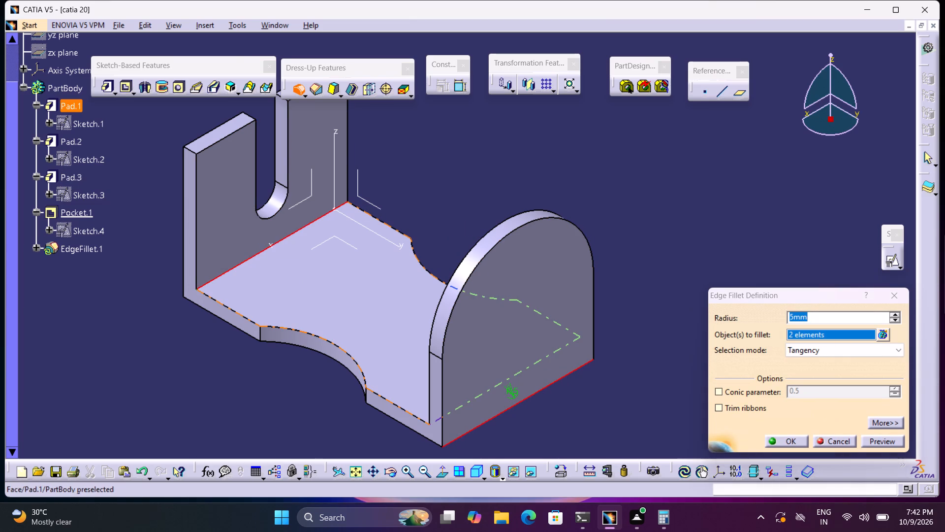
middle_drag(263, 274, 510, 287)
right_drag(267, 277, 510, 287)
drag(604, 332, 593, 344)
click(414, 312)
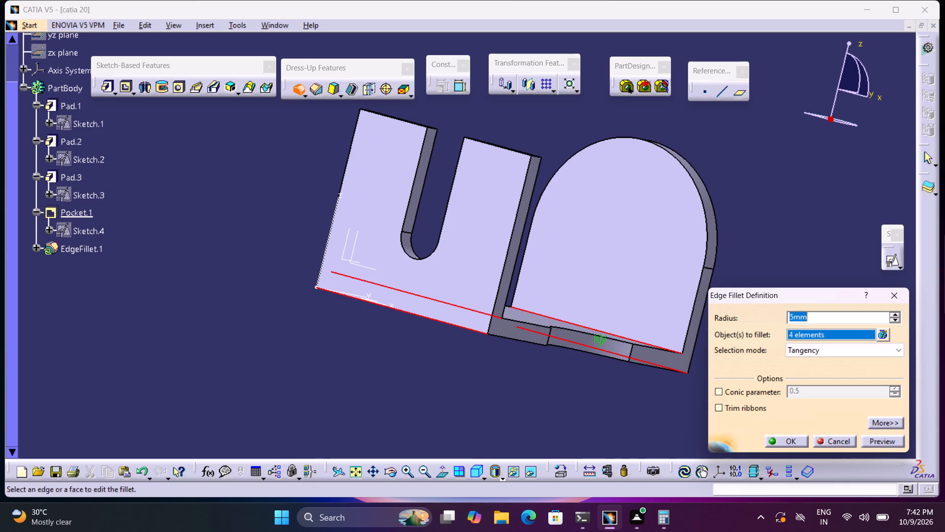
middle_drag(411, 336, 554, 375)
right_drag(445, 368, 547, 379)
right_drag(547, 379, 554, 375)
middle_drag(554, 375, 244, 355)
right_drag(555, 375, 243, 359)
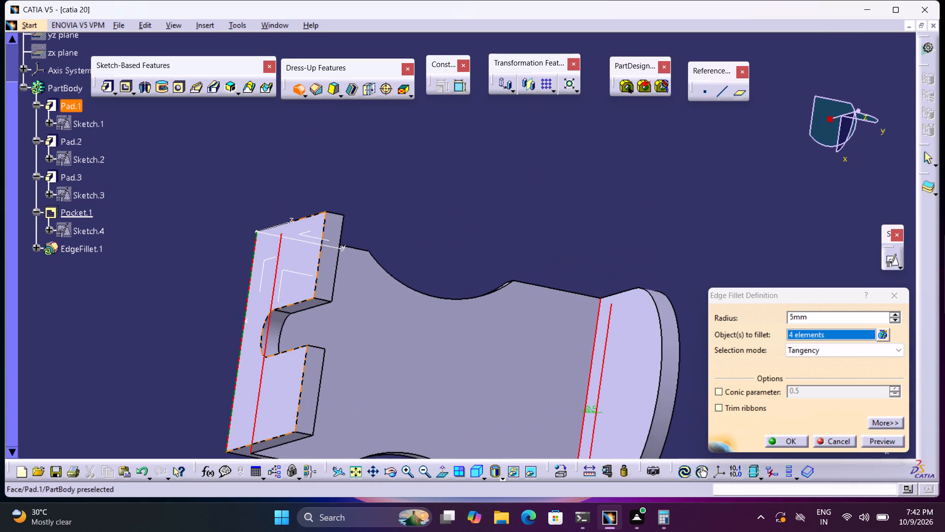
click(476, 469)
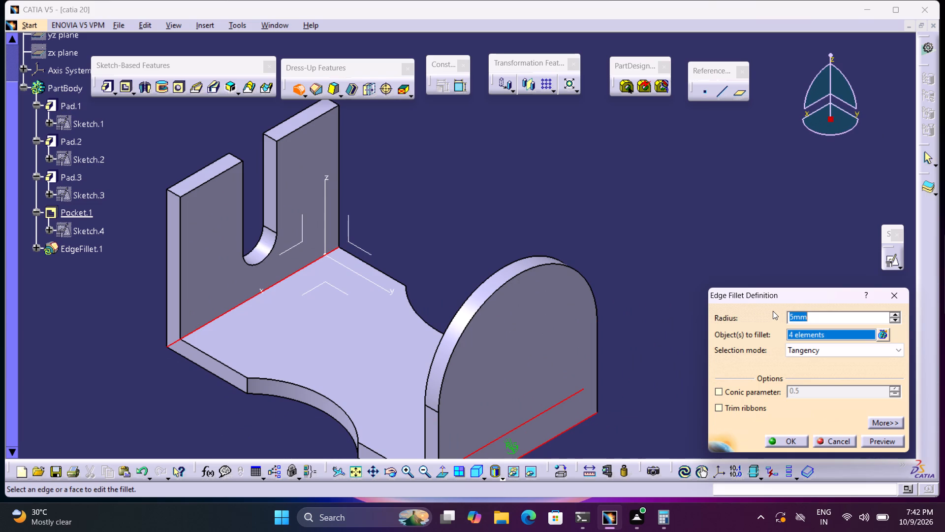
key(6)
click(796, 441)
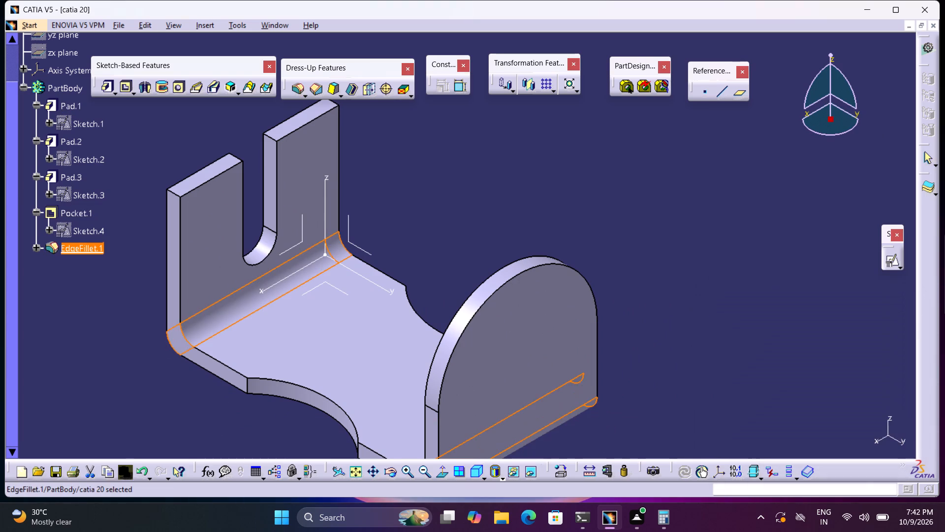
Cut a 25 mm diameter Up To Next hole through the outer face of the arched wall.
click(703, 389)
middle_drag(726, 286, 748, 278)
right_drag(716, 218, 718, 224)
middle_click(748, 278)
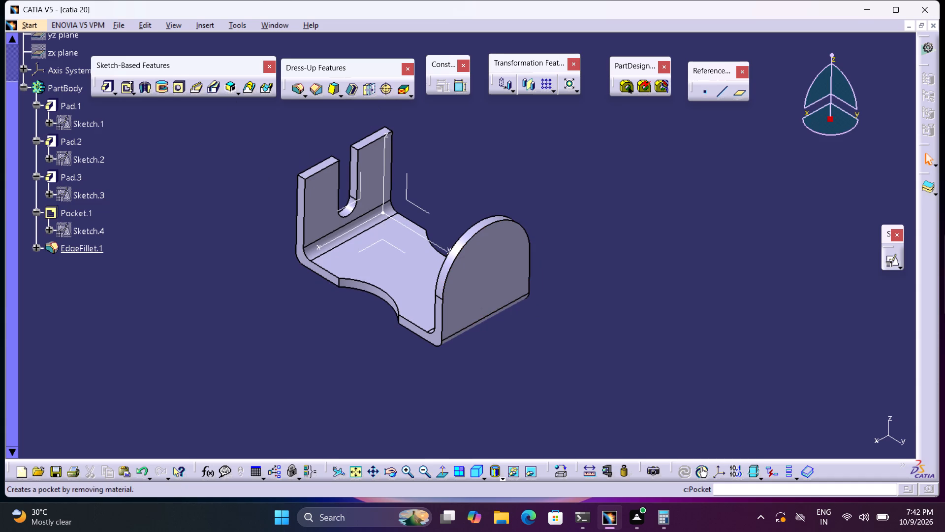
click(179, 85)
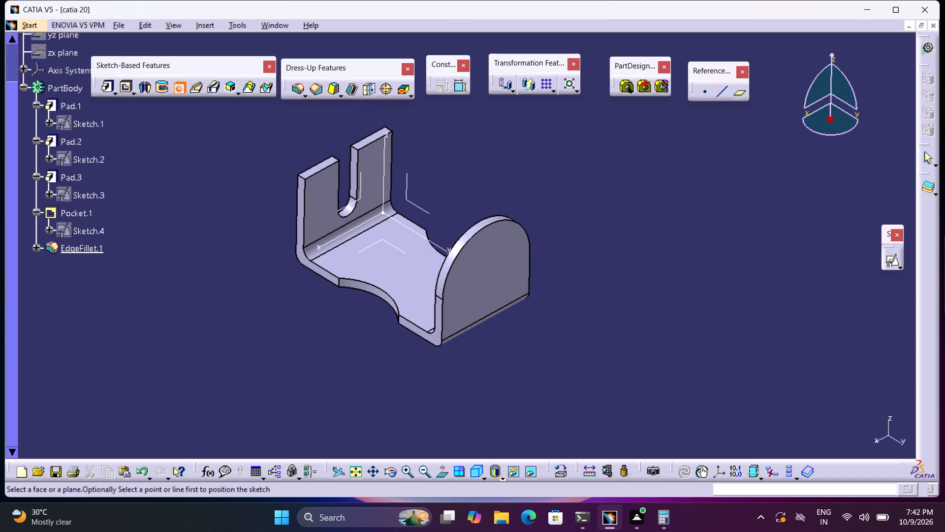
click(481, 227)
click(489, 251)
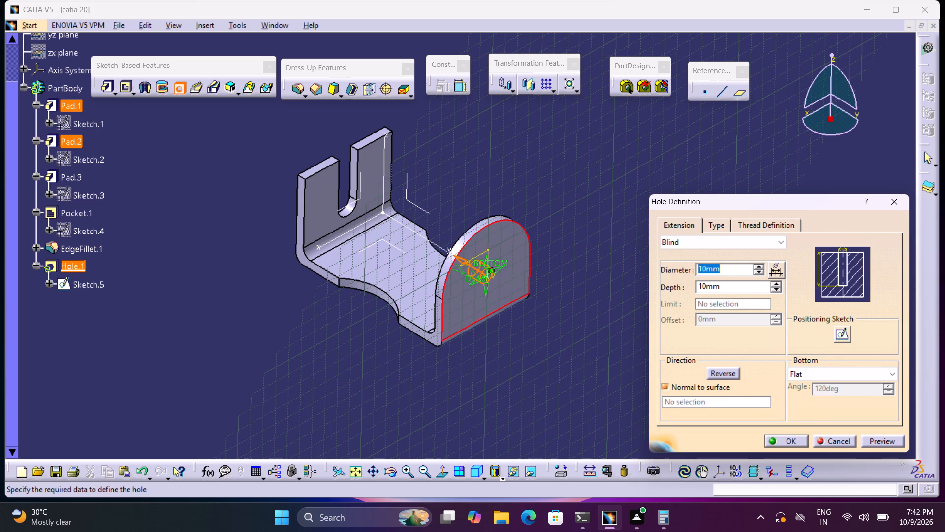
key(3)
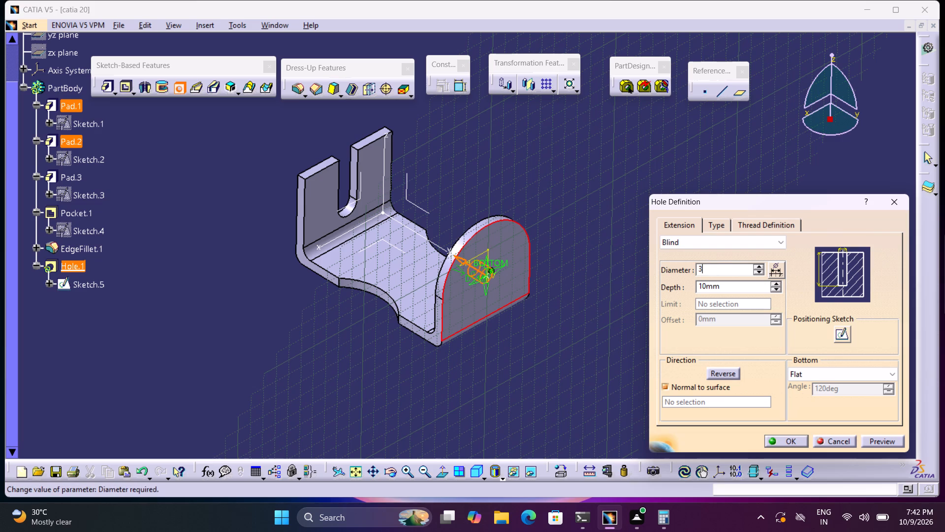
key(BackSpace)
text(25)
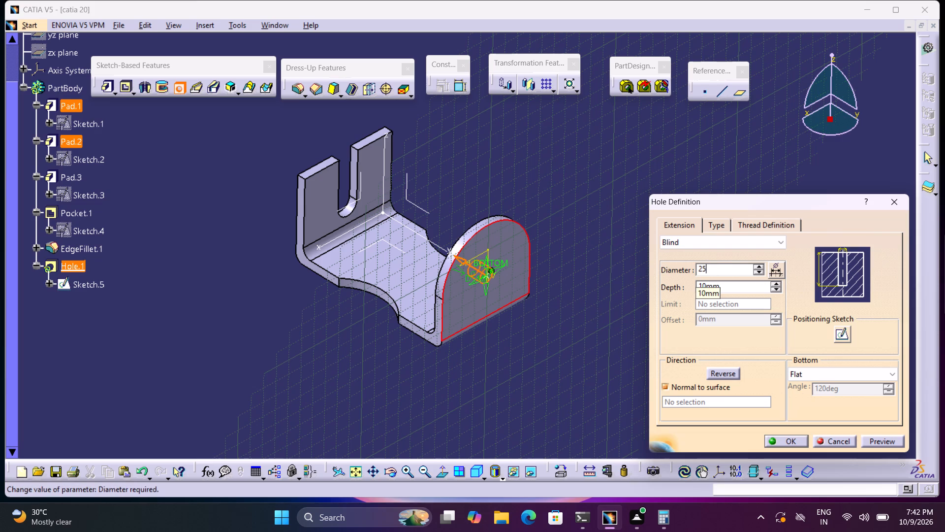
click(756, 239)
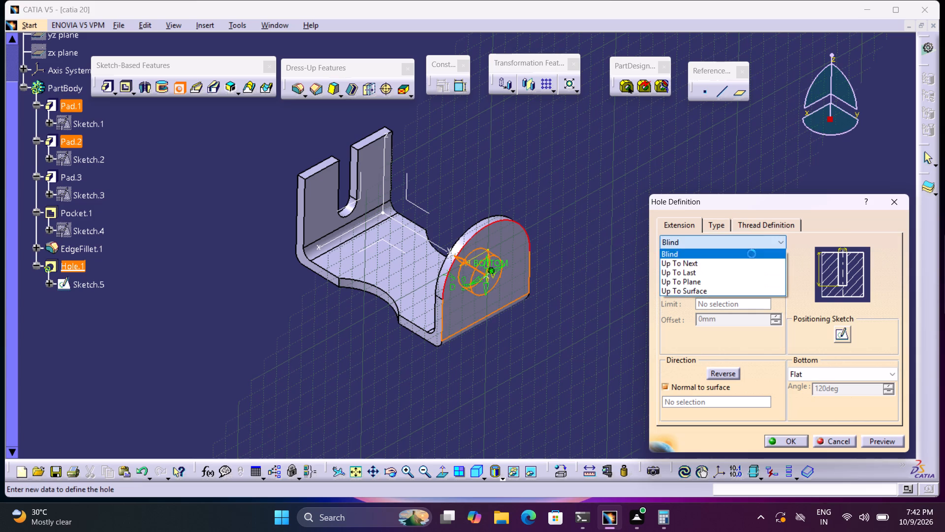
click(741, 265)
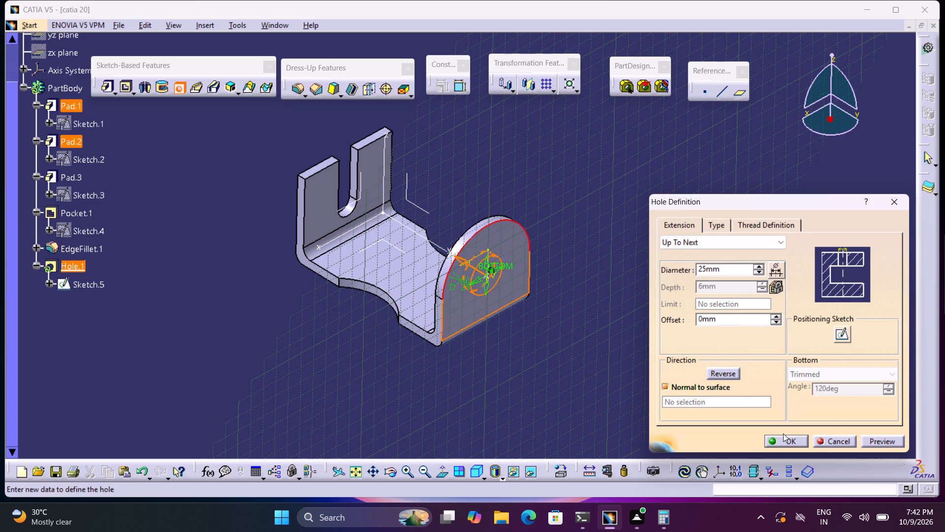
click(783, 432)
click(773, 435)
click(681, 402)
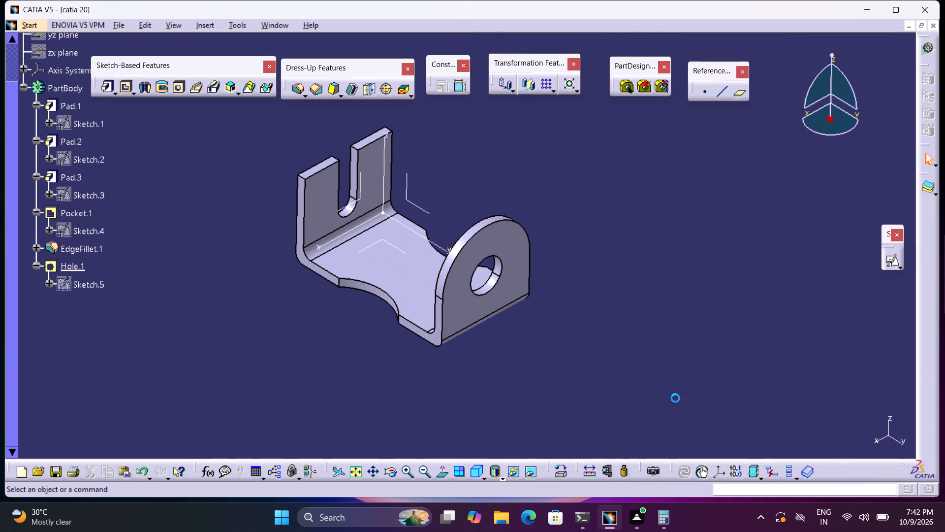
Measure the distance from the hole's circular edge to the fillet line near the bottom of the arched wall.
click(586, 471)
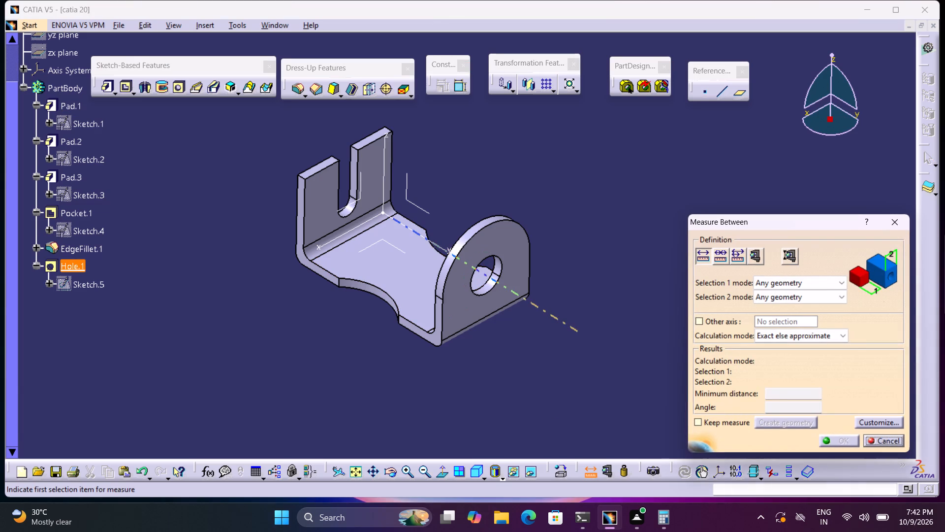
click(486, 283)
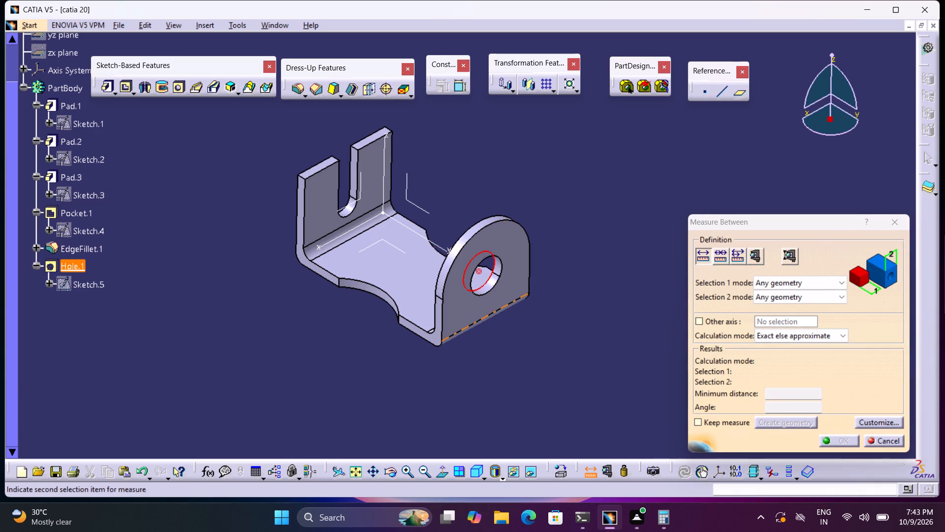
click(490, 316)
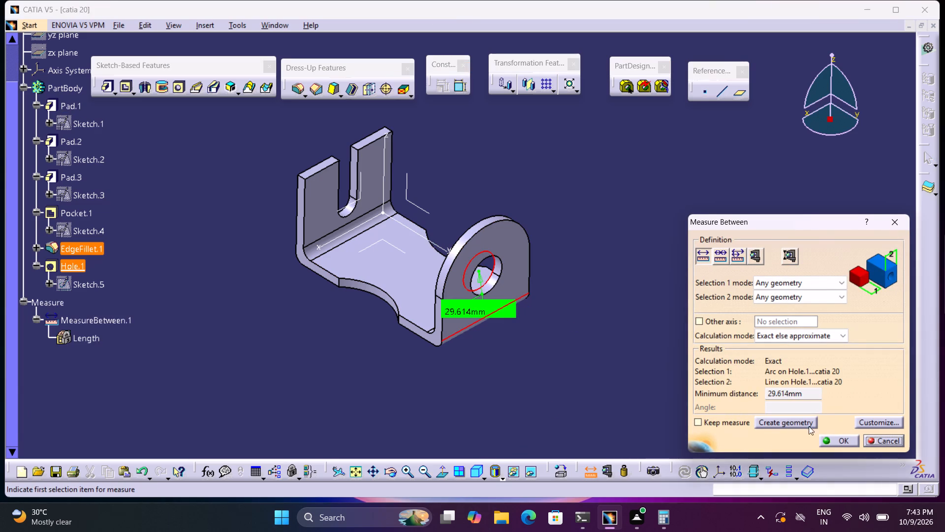
click(877, 436)
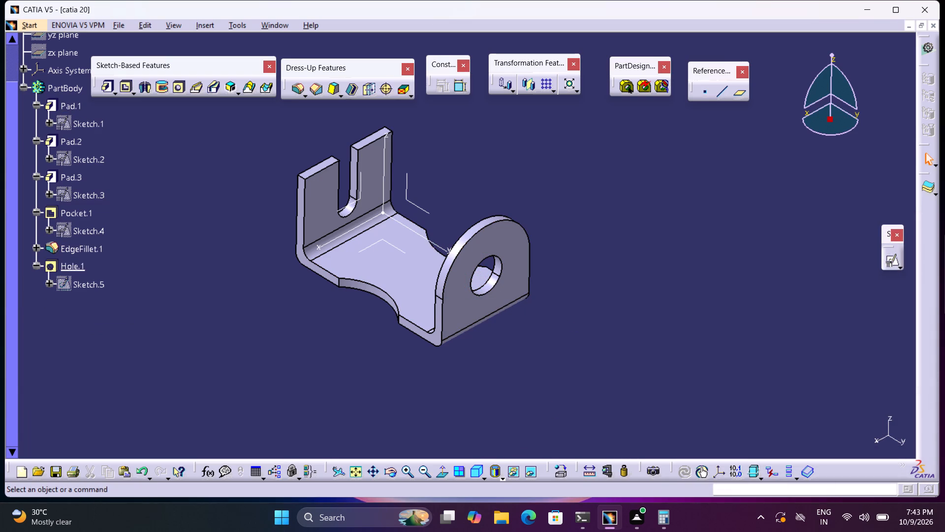
In the hole's positioning sketch, check the distance from the hole's centre point to the bracket's bottom edge.
double_click(520, 268)
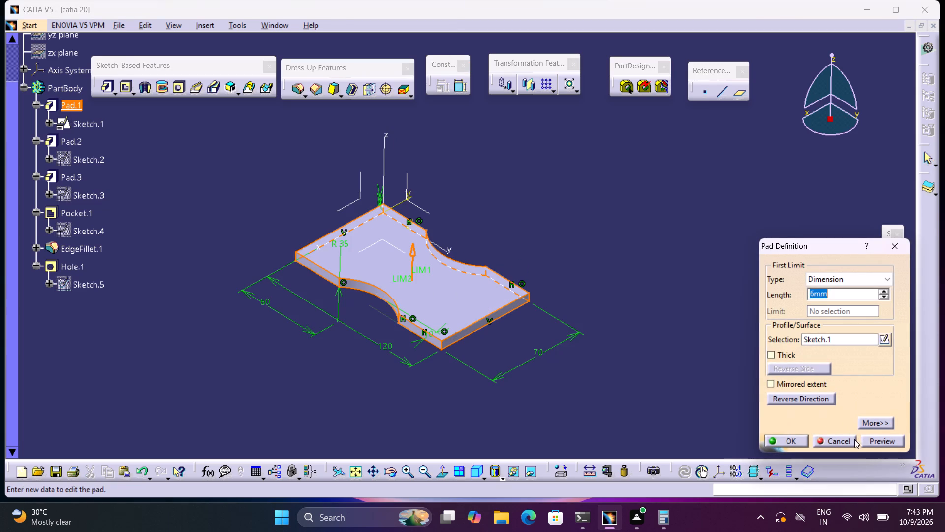
click(852, 439)
double_click(92, 283)
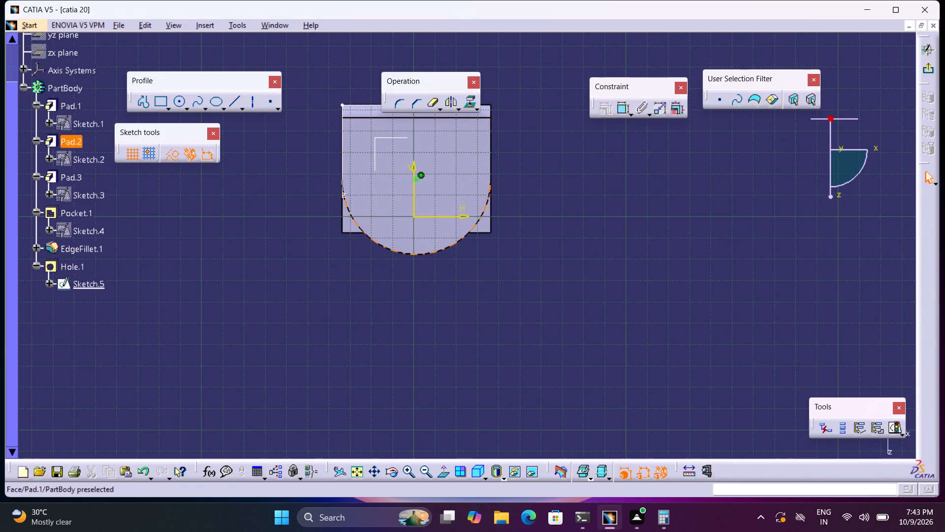
middle_drag(495, 225, 511, 291)
click(619, 105)
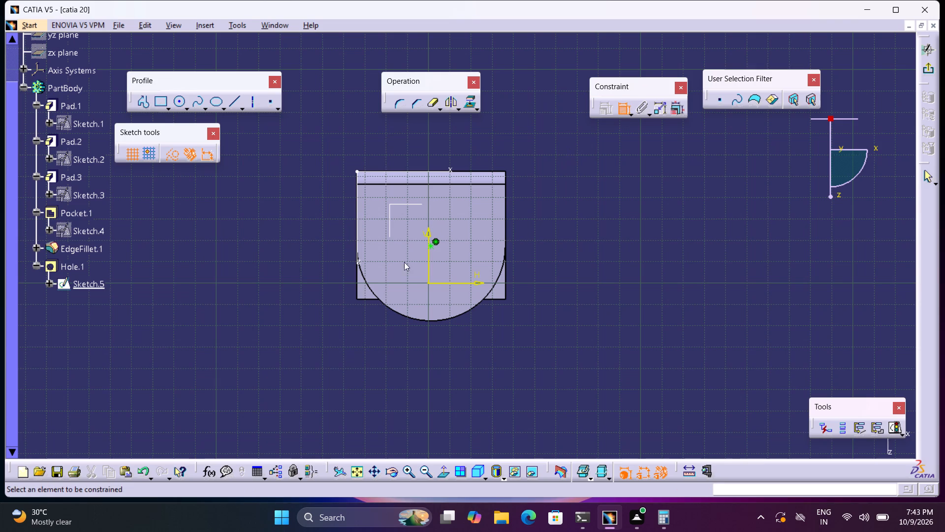
click(434, 245)
click(477, 171)
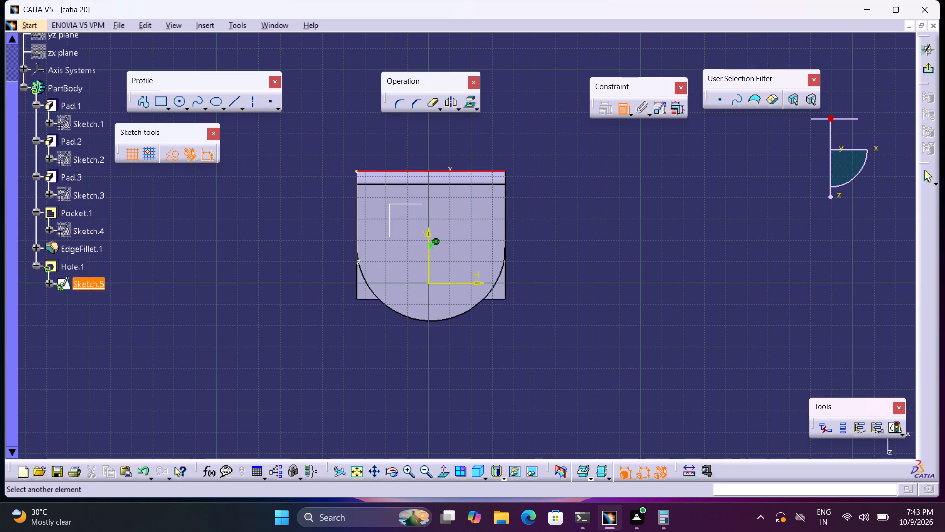
click(622, 112)
double_click(614, 164)
click(619, 106)
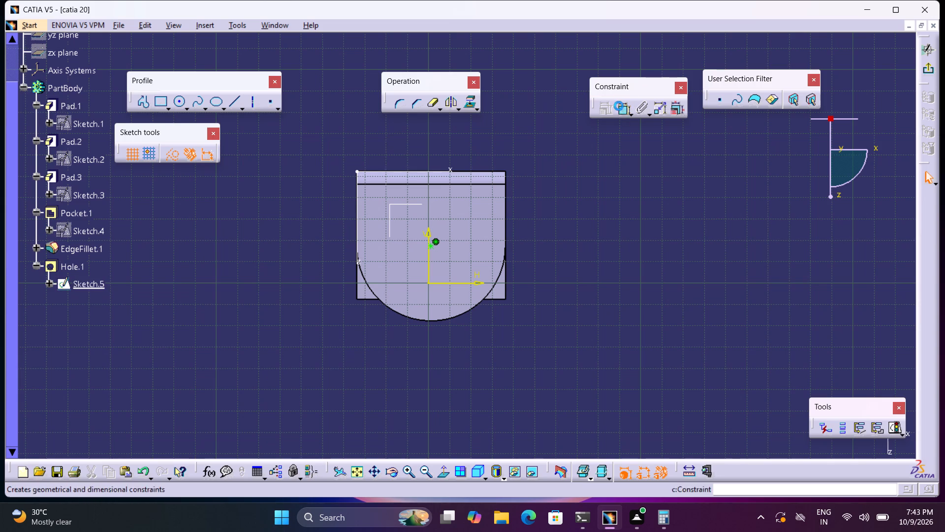
click(433, 245)
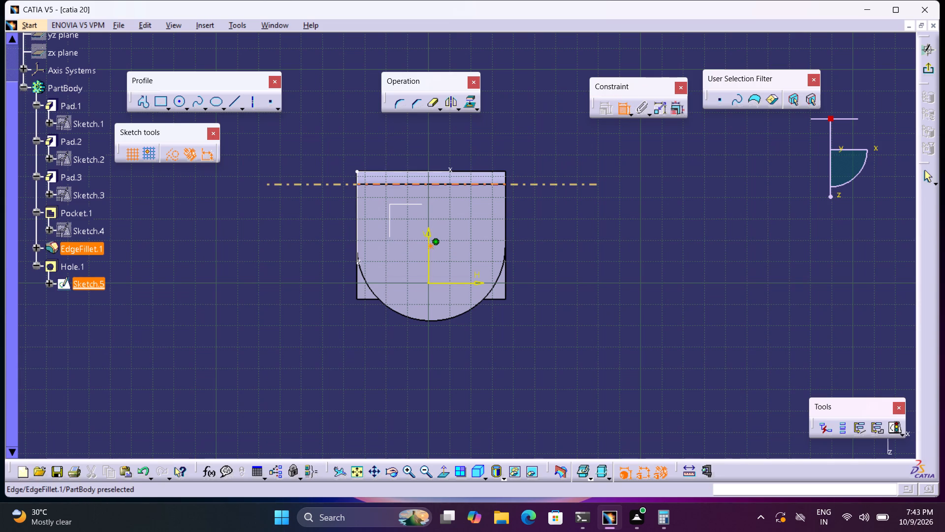
click(470, 170)
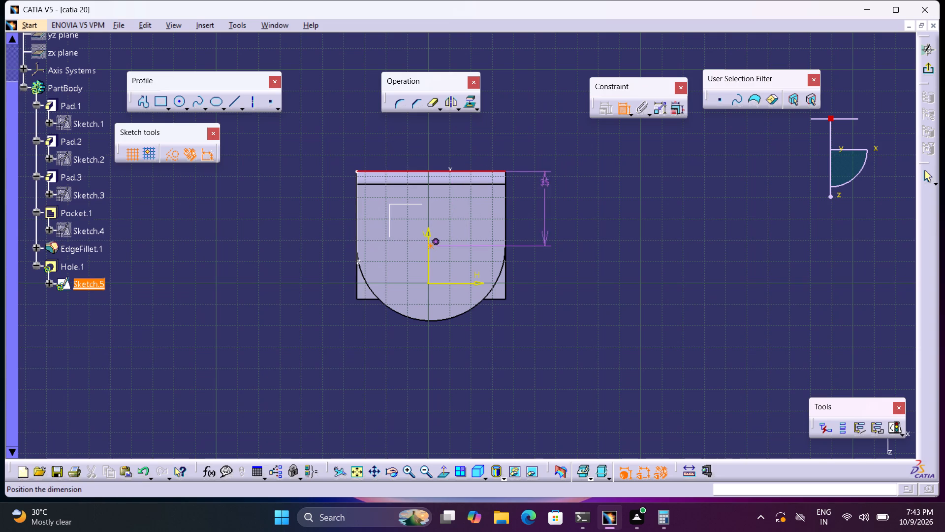
click(624, 112)
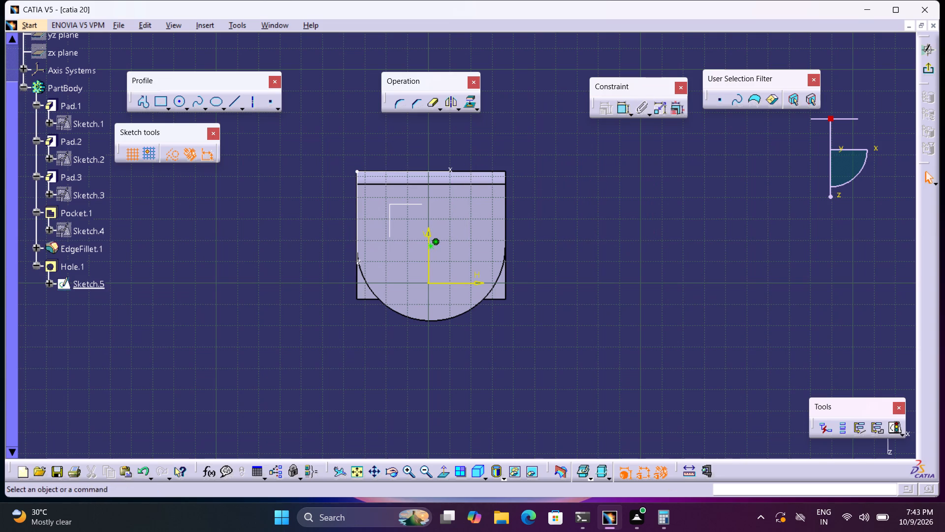
click(930, 67)
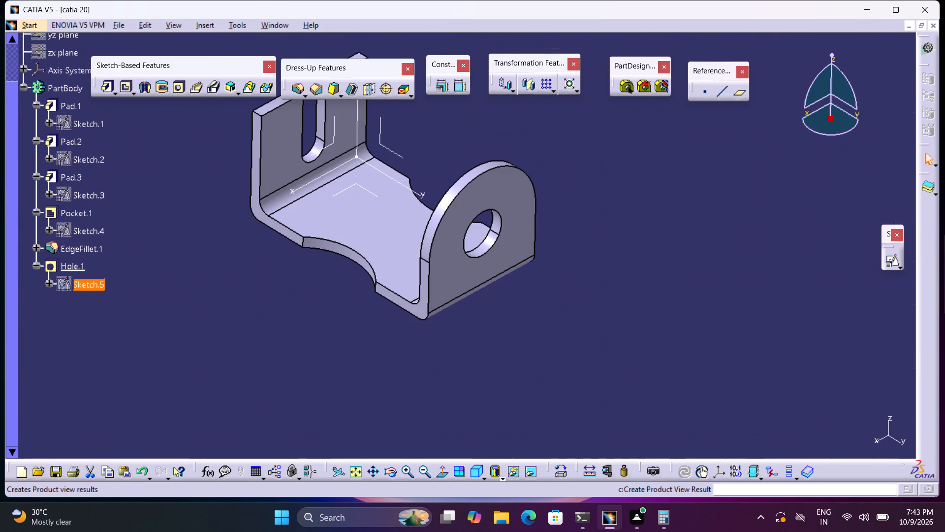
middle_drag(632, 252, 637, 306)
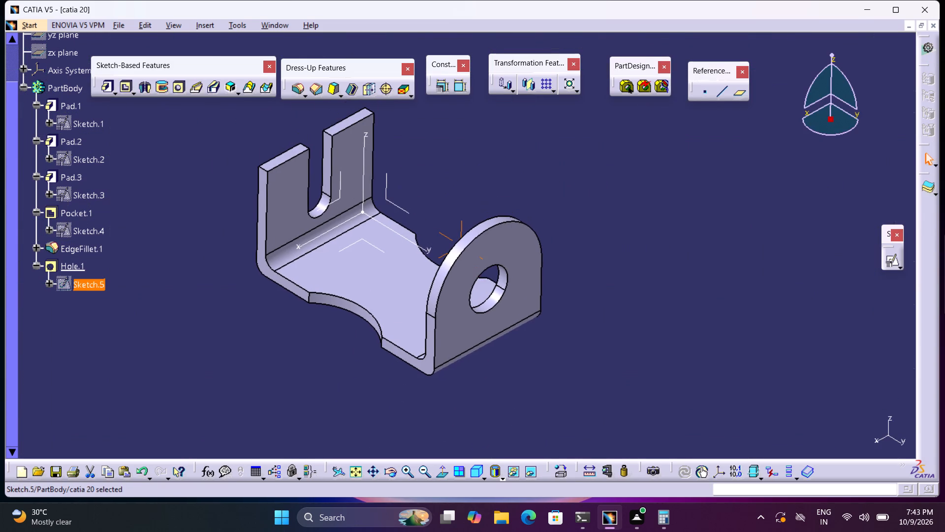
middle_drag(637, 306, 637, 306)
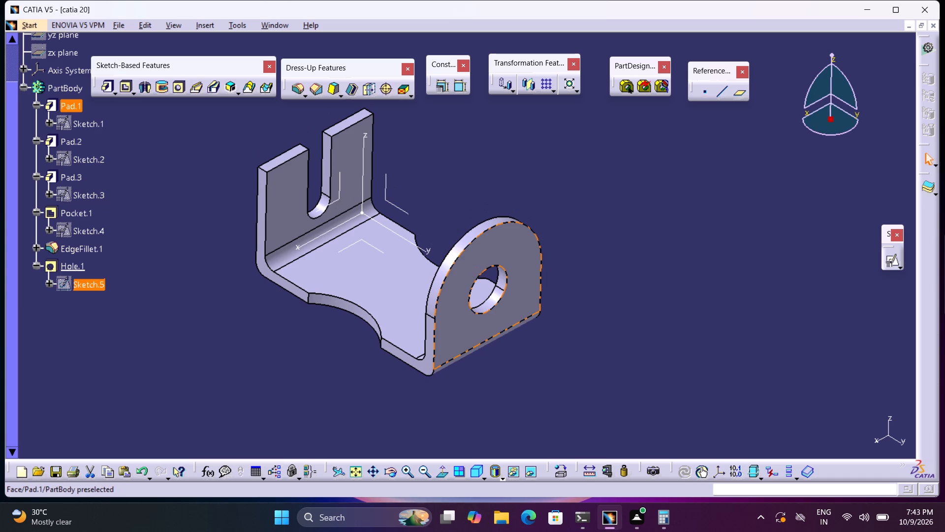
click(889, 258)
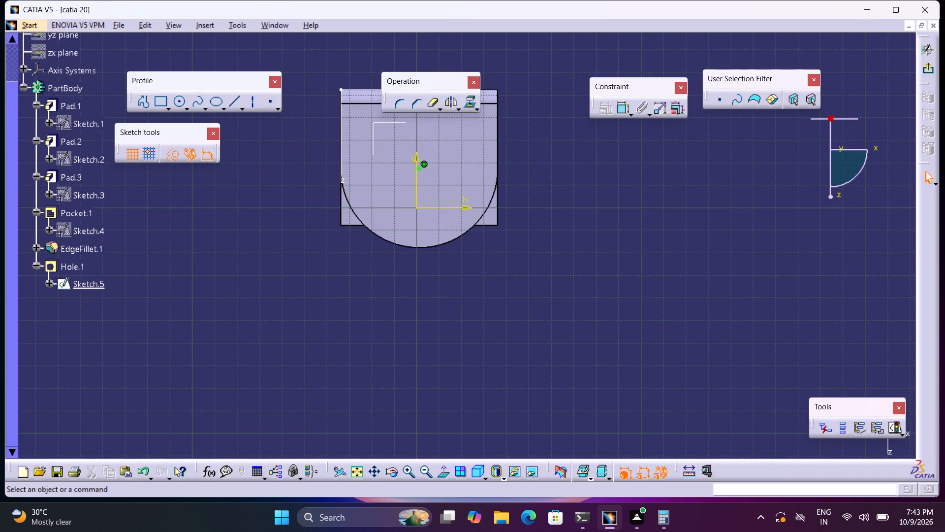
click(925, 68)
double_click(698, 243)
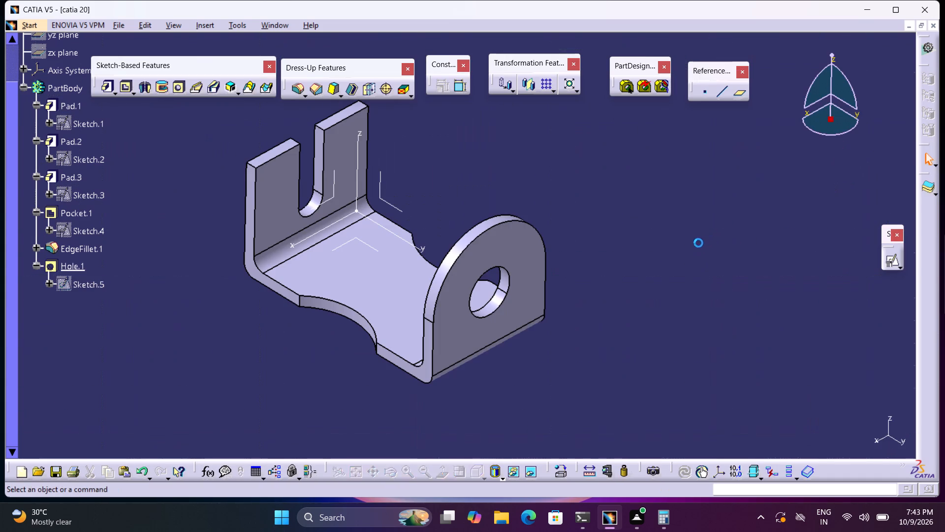
Create a positioned sketch on the arched wall's outer face and draw a construction circle about 46 mm in diameter centred in the hole.
click(889, 262)
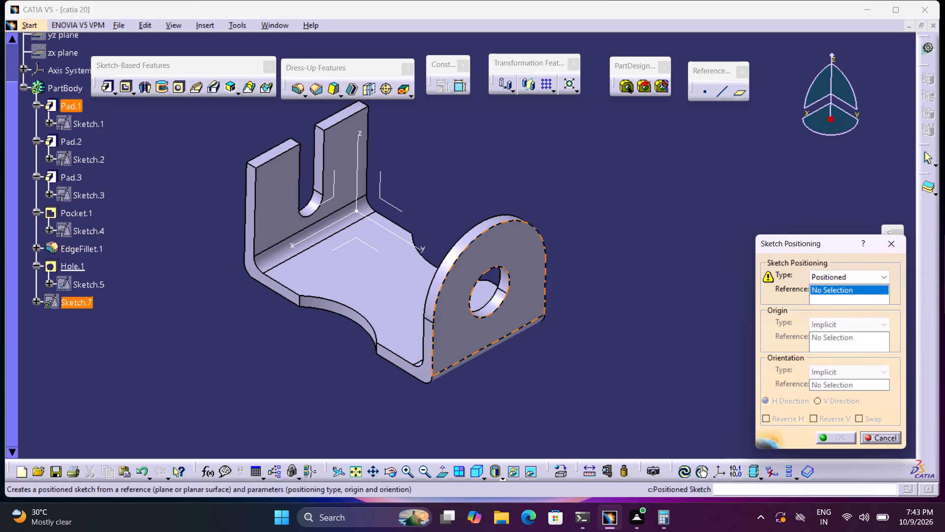
click(534, 280)
click(830, 435)
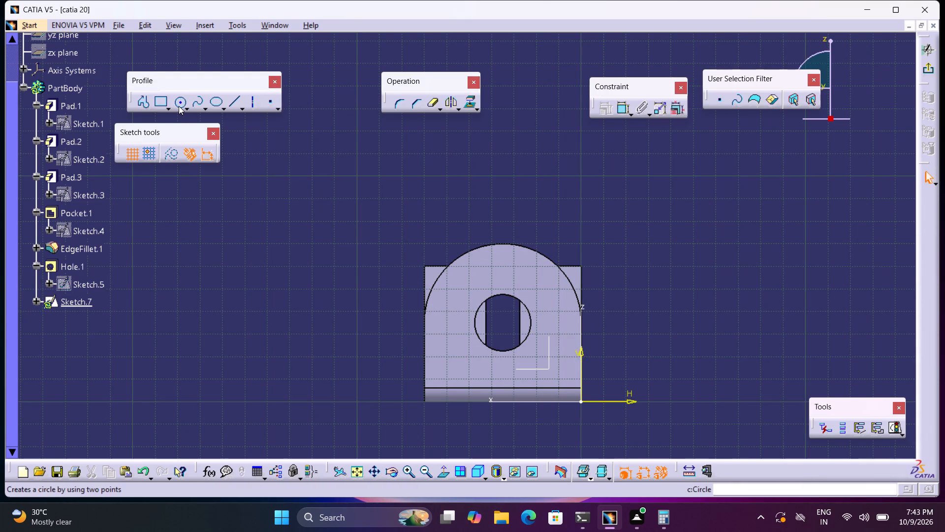
click(179, 103)
click(176, 155)
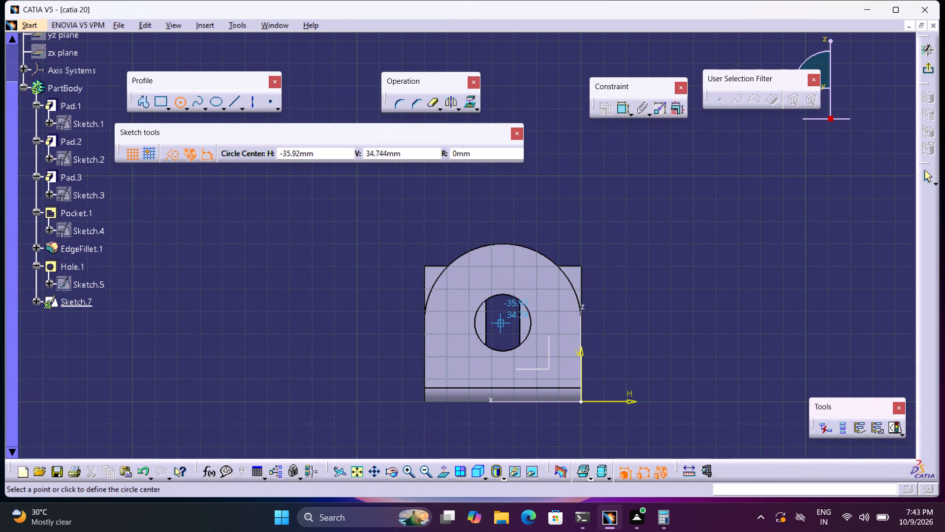
click(504, 324)
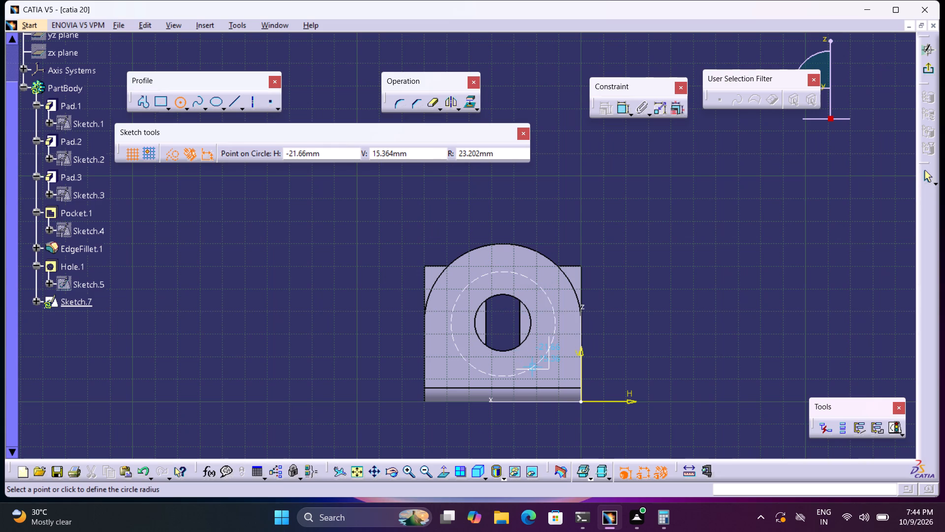
click(534, 368)
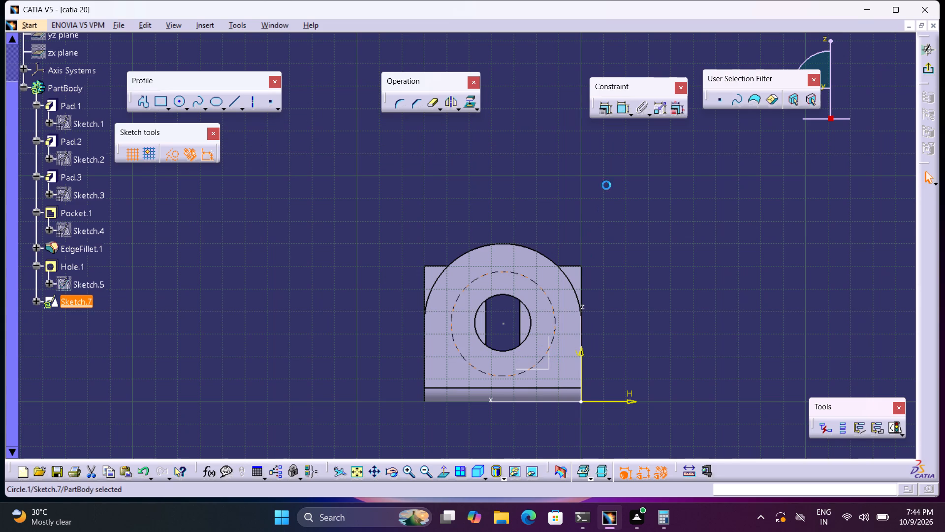
Dimension the construction circle with a diameter of 40 mm.
click(620, 107)
click(682, 251)
double_click(689, 244)
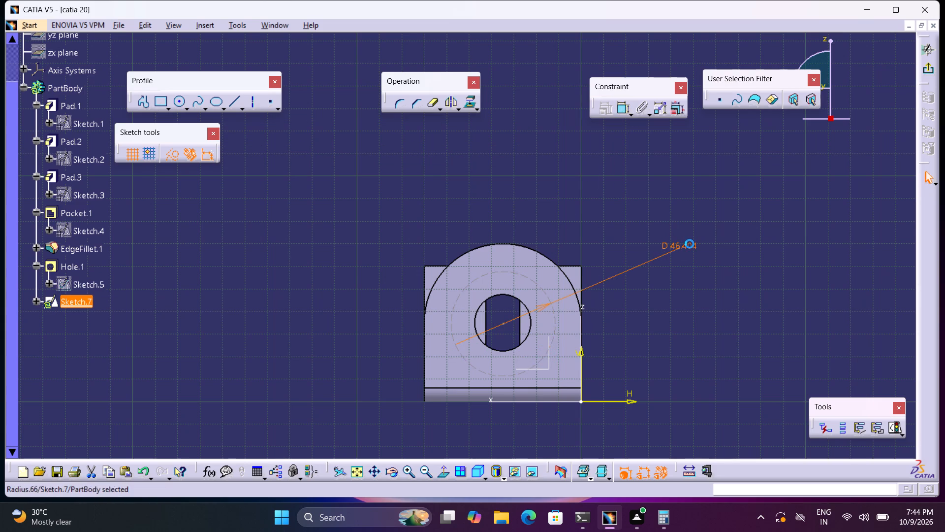
text(40)
key(Return)
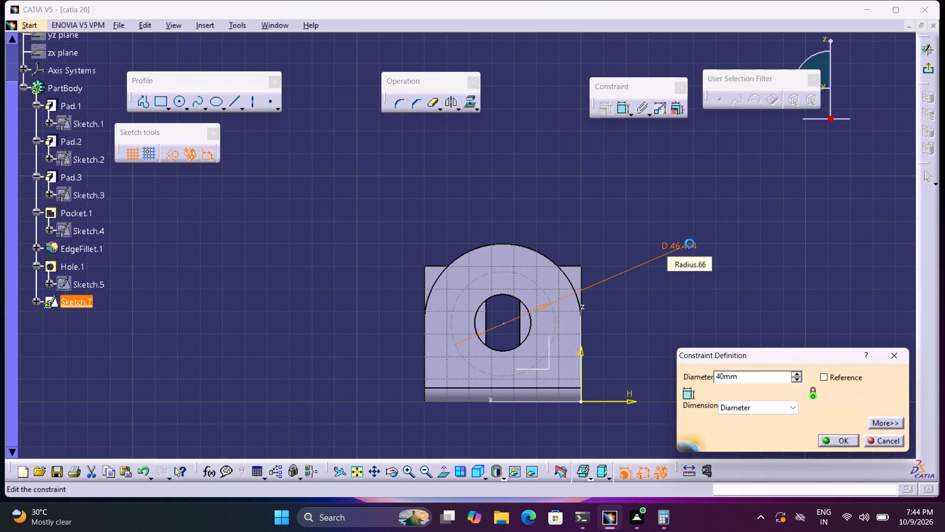
Dimension the construction circle's centre 35 mm horizontally from the arched wall's vertical edge at the sketch origin.
click(624, 108)
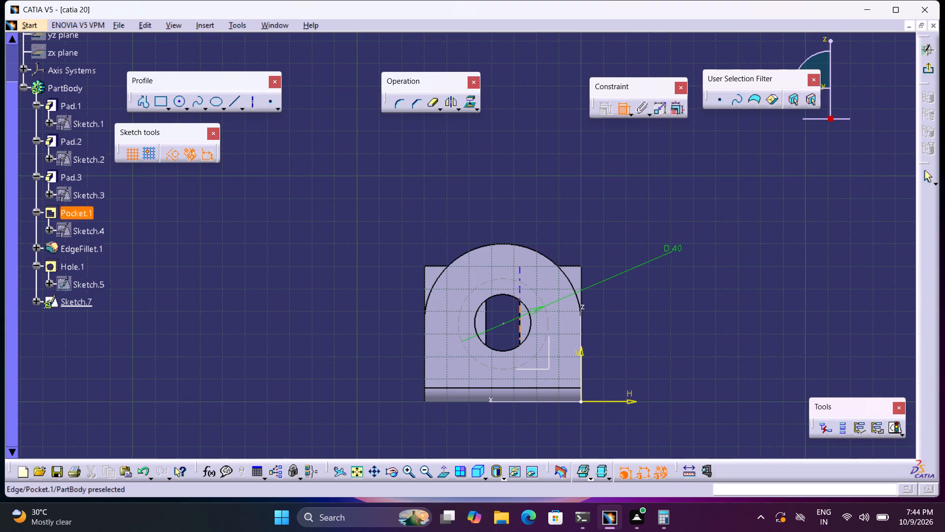
click(504, 322)
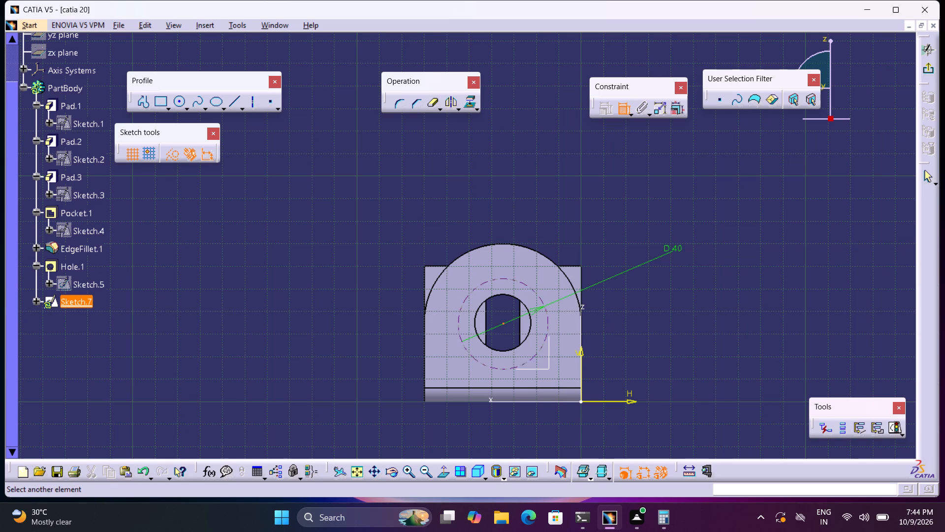
click(580, 322)
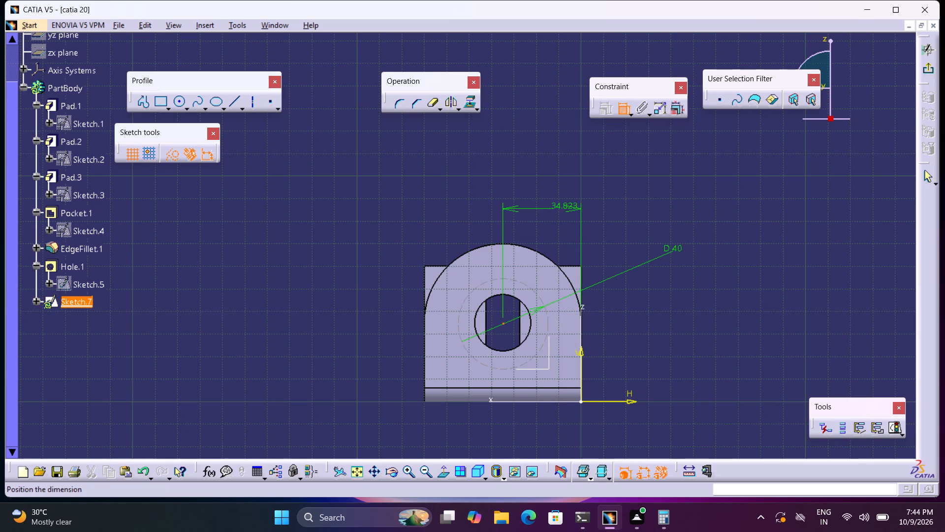
click(564, 206)
double_click(564, 207)
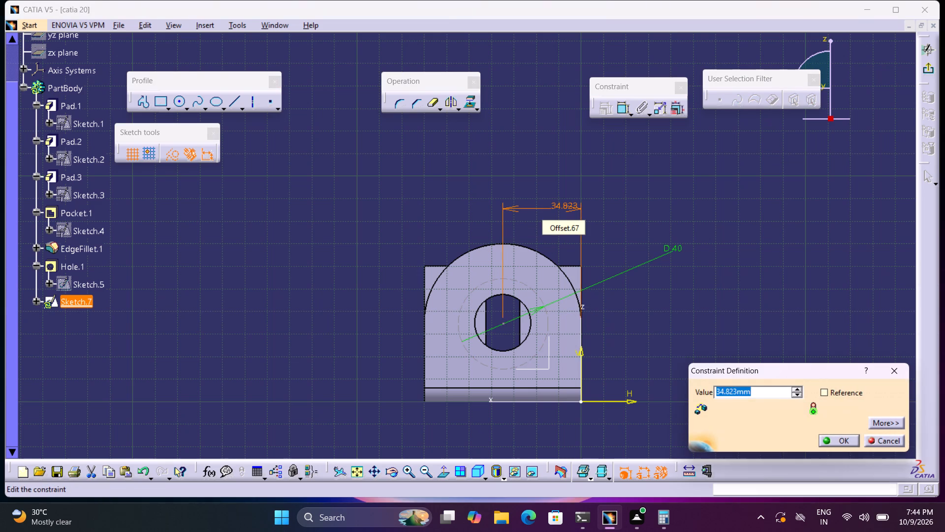
text(35)
key(Return)
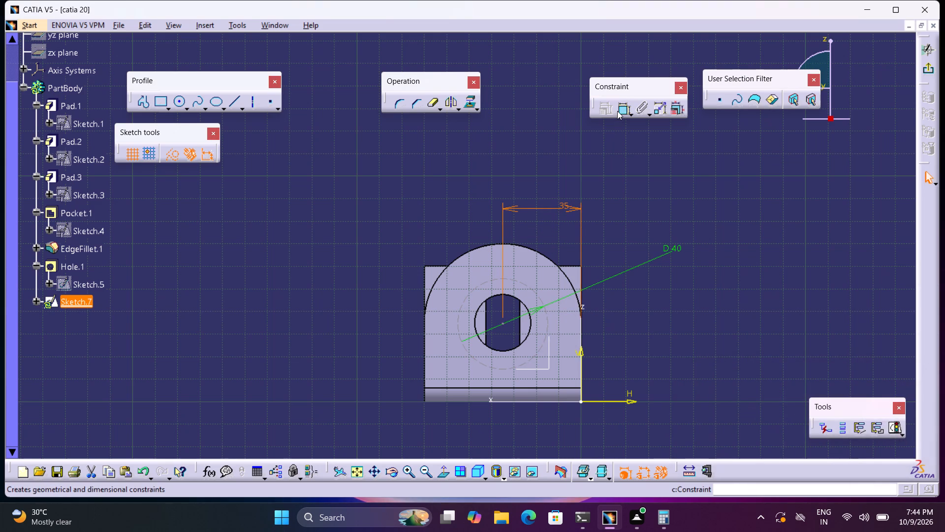
Dimension the construction circle's centre 35 mm vertically above the bracket's bottom edge.
click(618, 110)
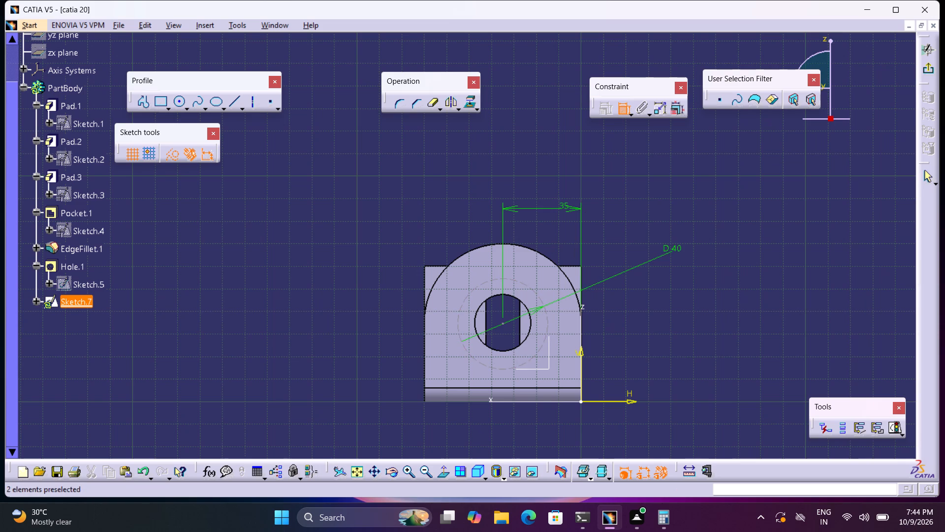
click(504, 323)
click(530, 404)
click(685, 358)
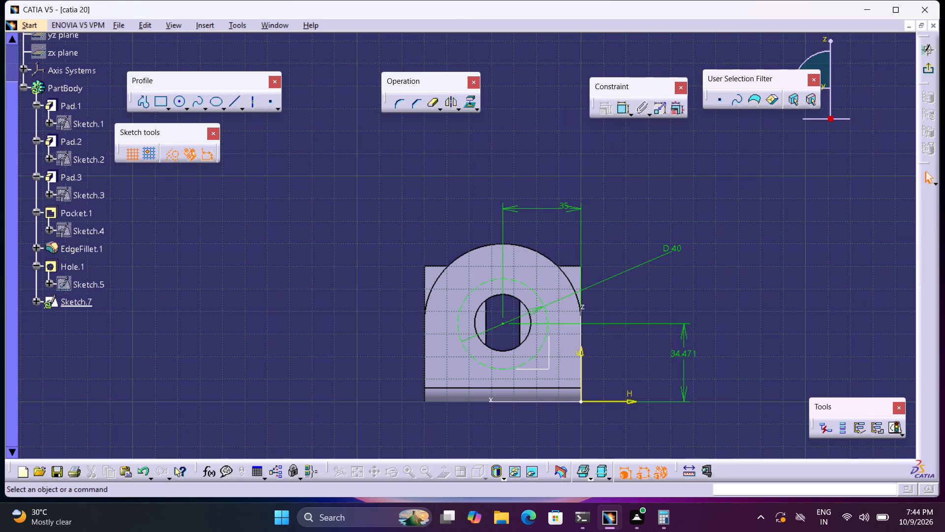
double_click(686, 355)
key(3)
key(5)
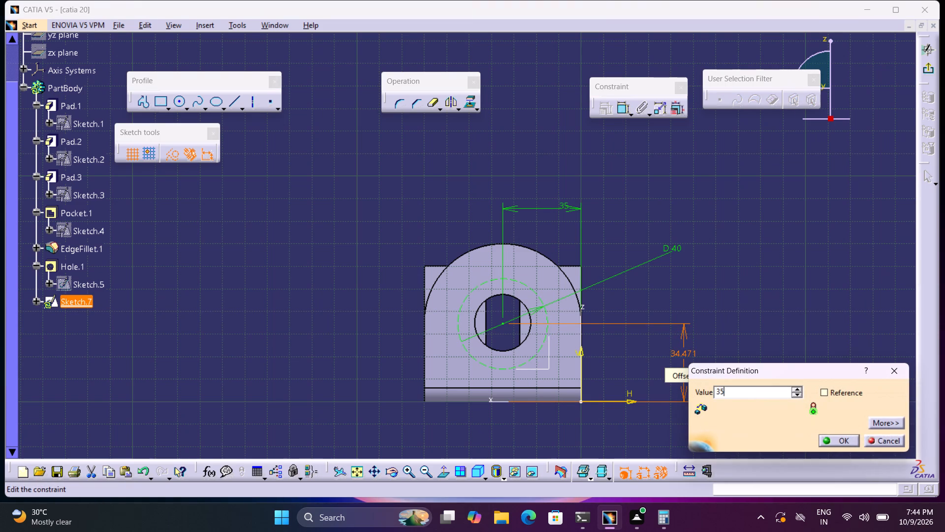
key(Return)
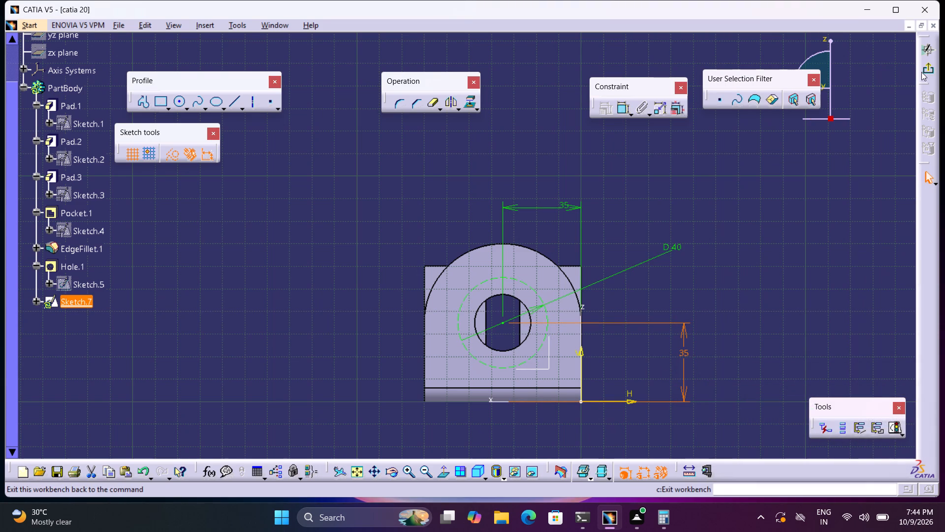
Draw a circle about 4.6 mm in diameter centred on the construction circle's top point and convert it to a standard element.
click(184, 100)
click(199, 104)
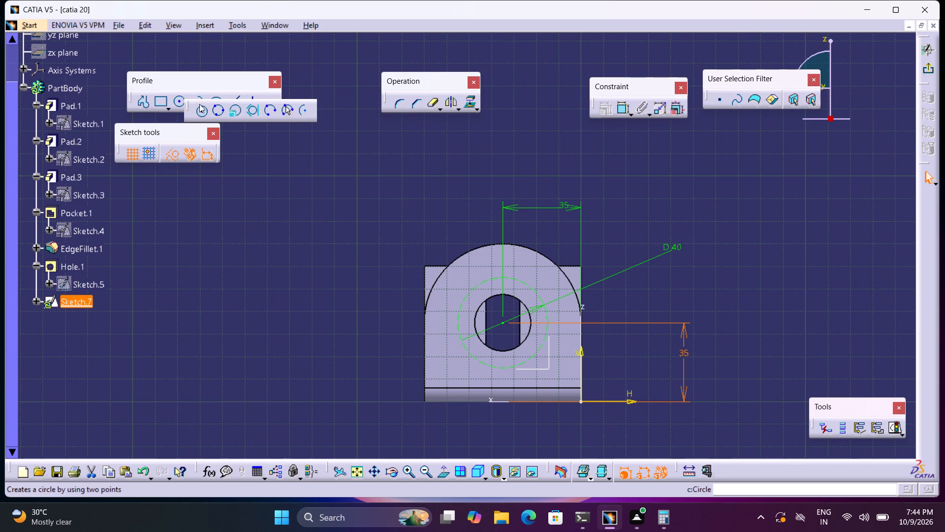
click(503, 277)
click(507, 283)
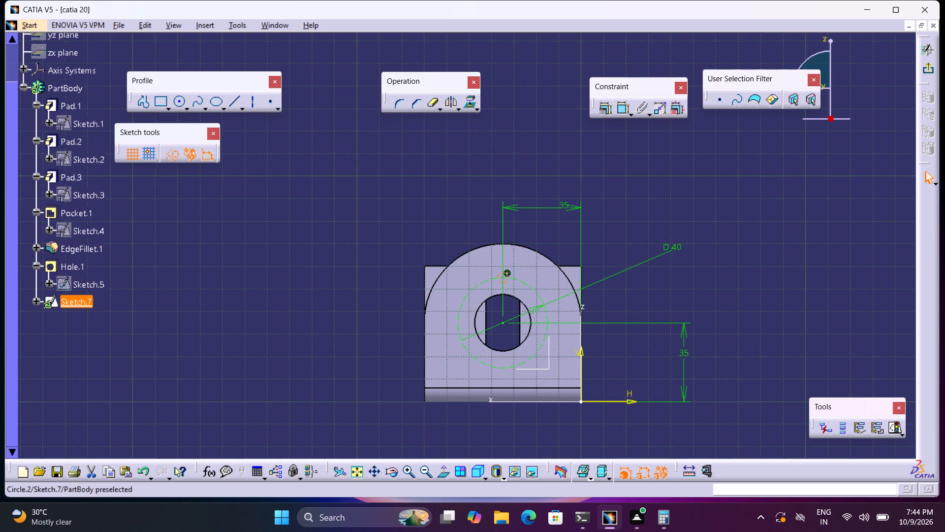
click(174, 153)
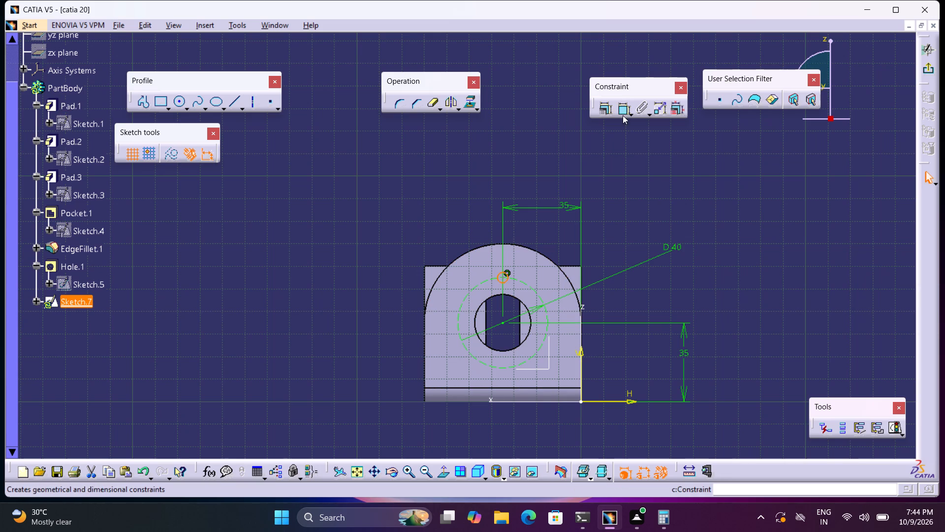
Dimension the small circle with a diameter of 6 mm.
click(620, 111)
click(643, 208)
double_click(650, 201)
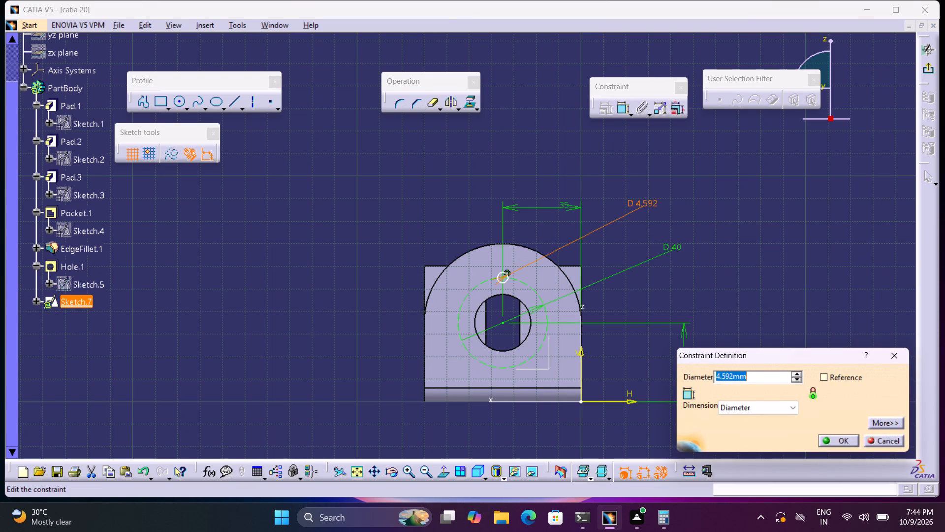
key(6)
key(Return)
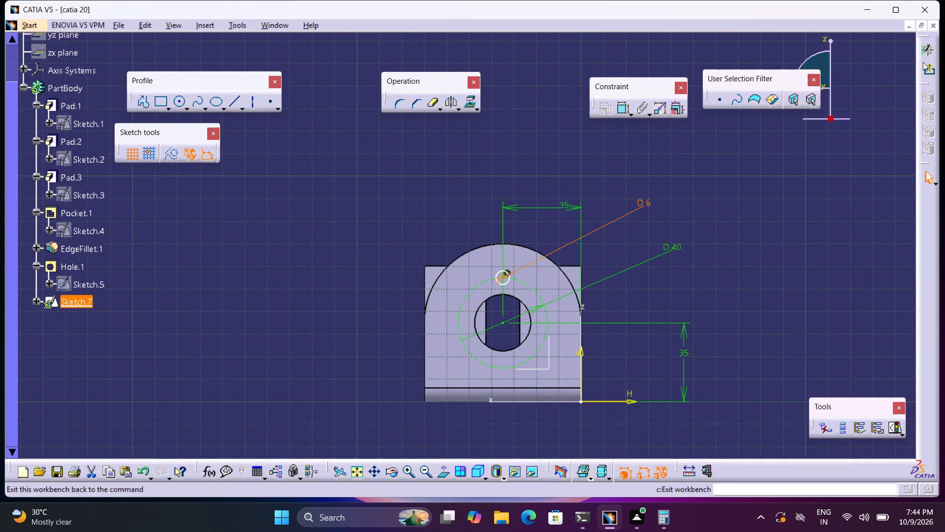
Exit the sketch and cut the 6 mm circle through the arched wall as a pocket with the Up to next limit.
click(931, 69)
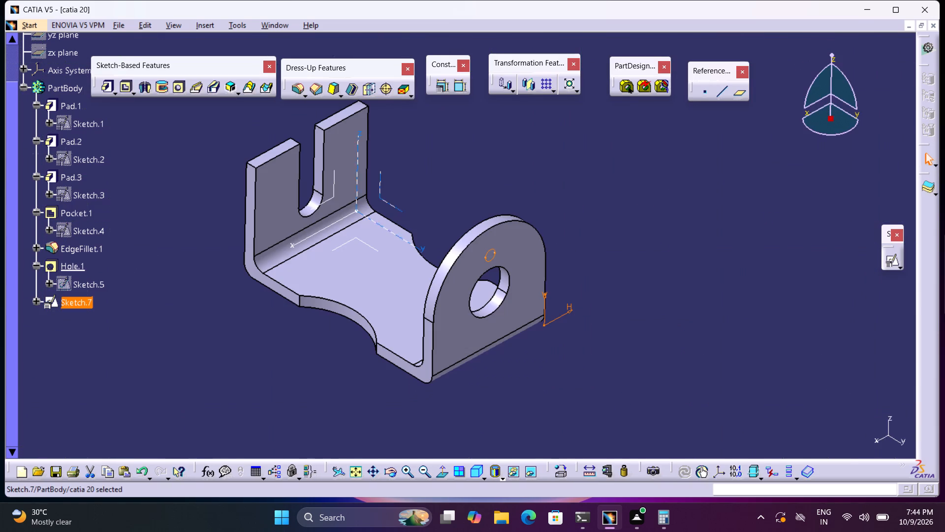
click(128, 81)
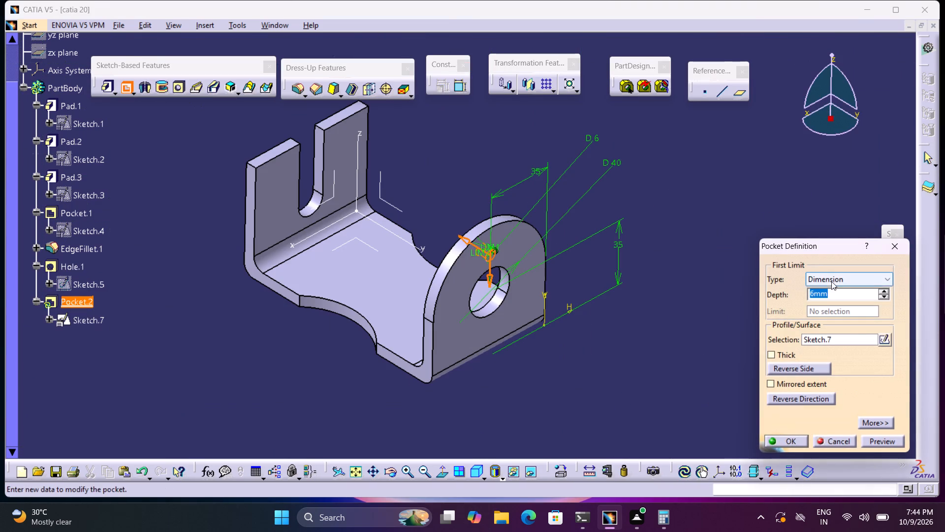
click(831, 281)
click(831, 300)
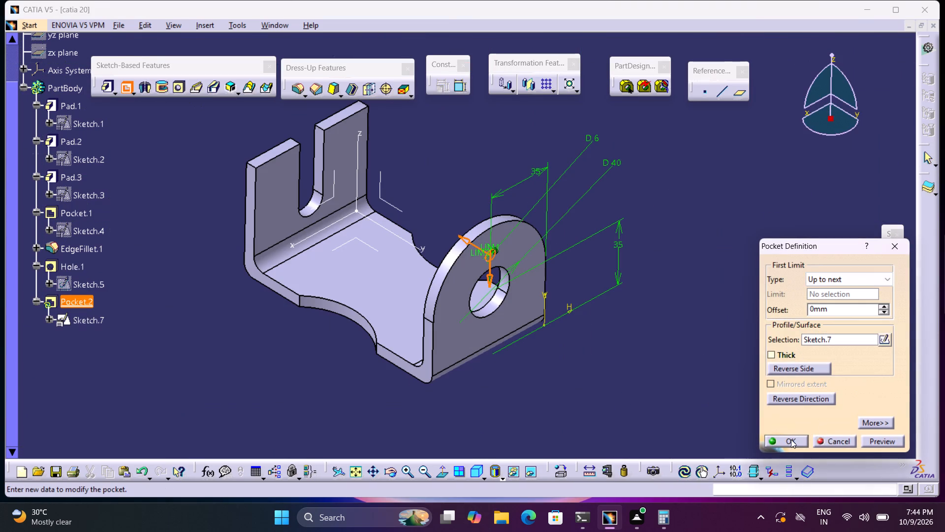
click(792, 436)
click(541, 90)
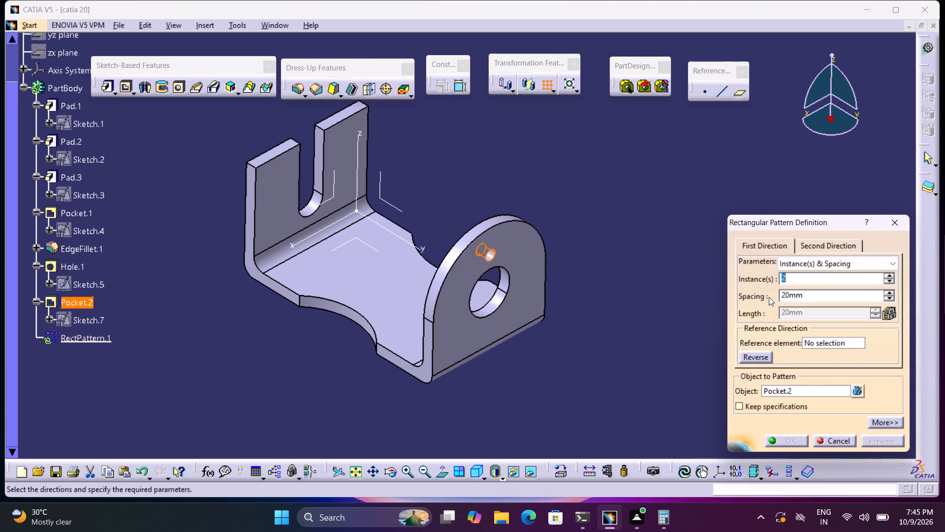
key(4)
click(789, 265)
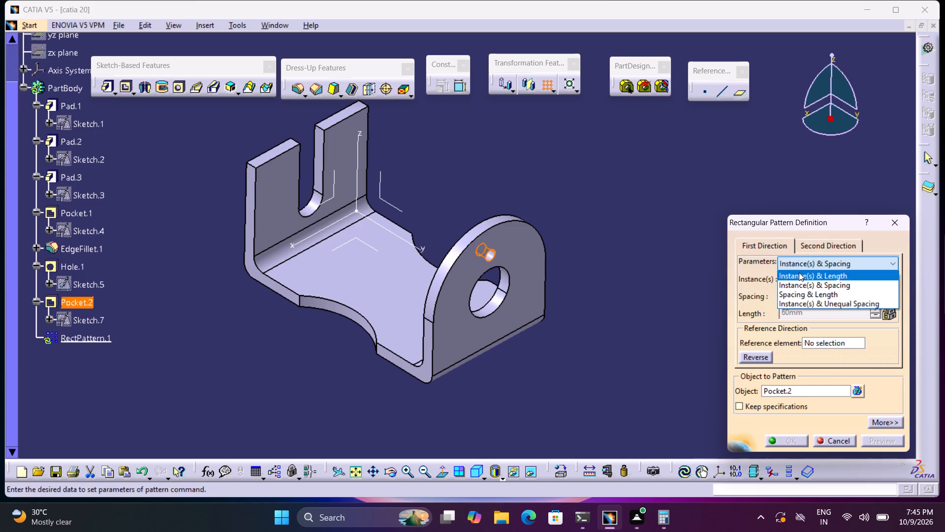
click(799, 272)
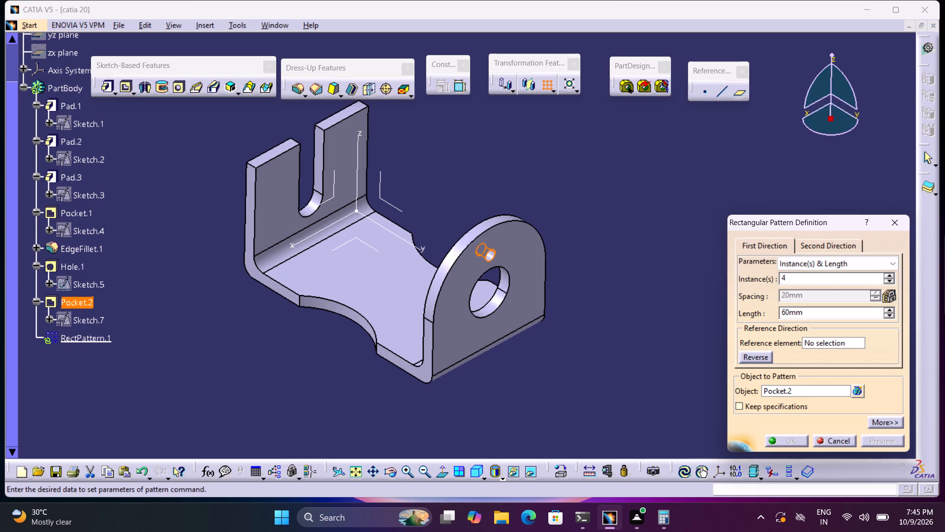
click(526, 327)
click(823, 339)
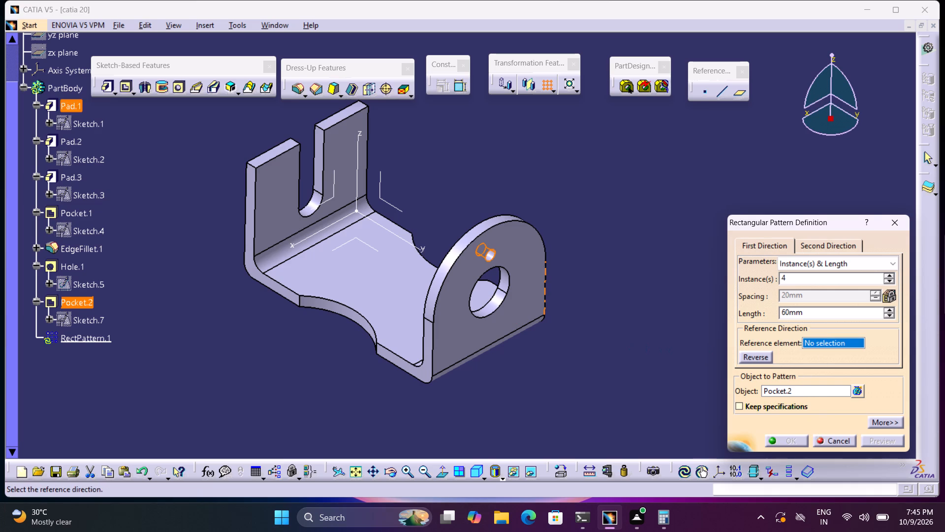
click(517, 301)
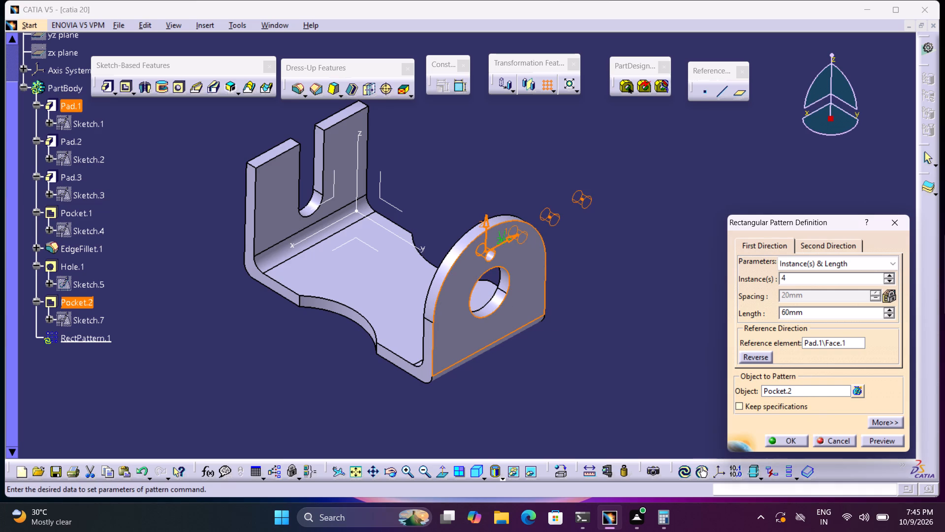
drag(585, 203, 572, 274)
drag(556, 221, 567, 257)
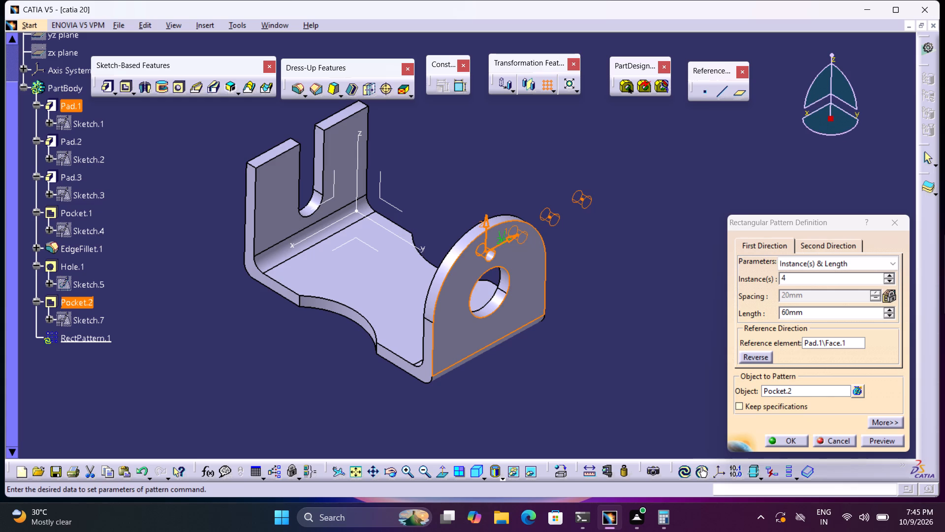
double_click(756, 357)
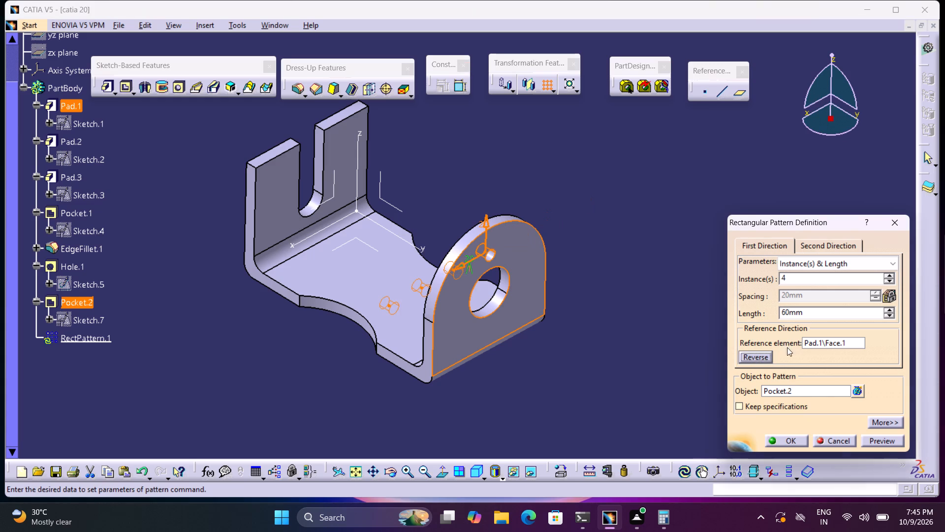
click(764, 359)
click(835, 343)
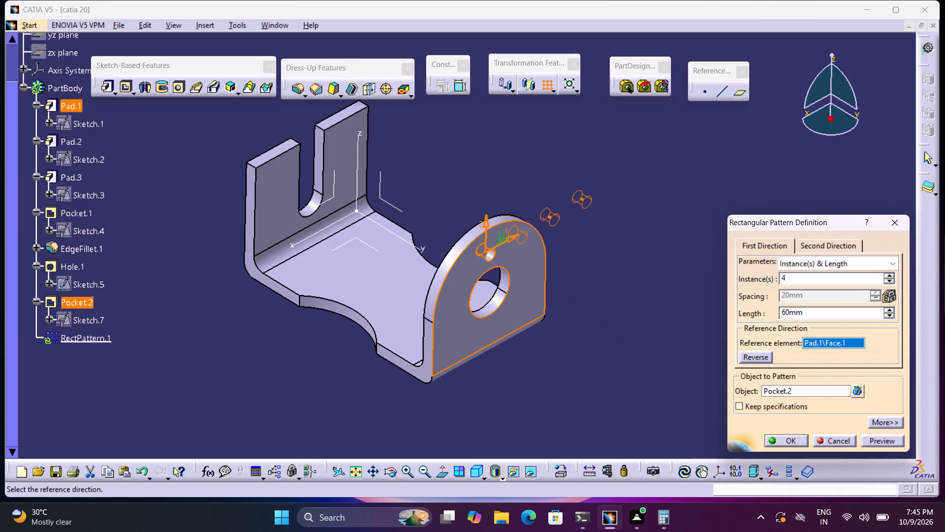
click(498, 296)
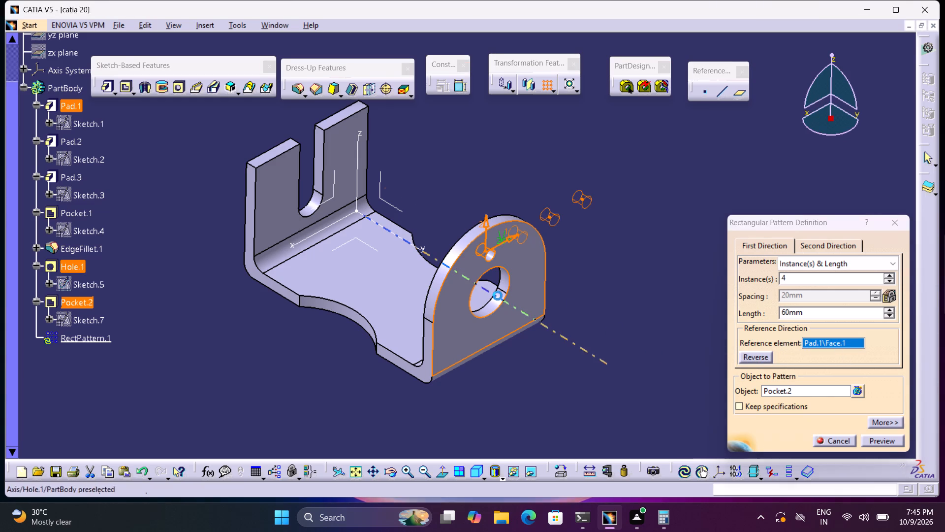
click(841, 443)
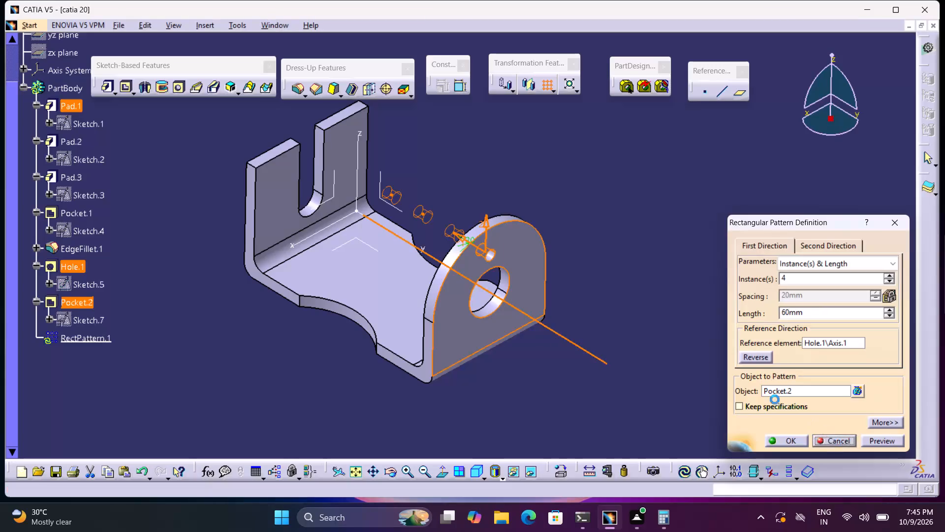
Reopen the small hole pocket's sketch on the arched wall for editing.
middle_drag(654, 320, 550, 278)
right_drag(633, 302, 550, 278)
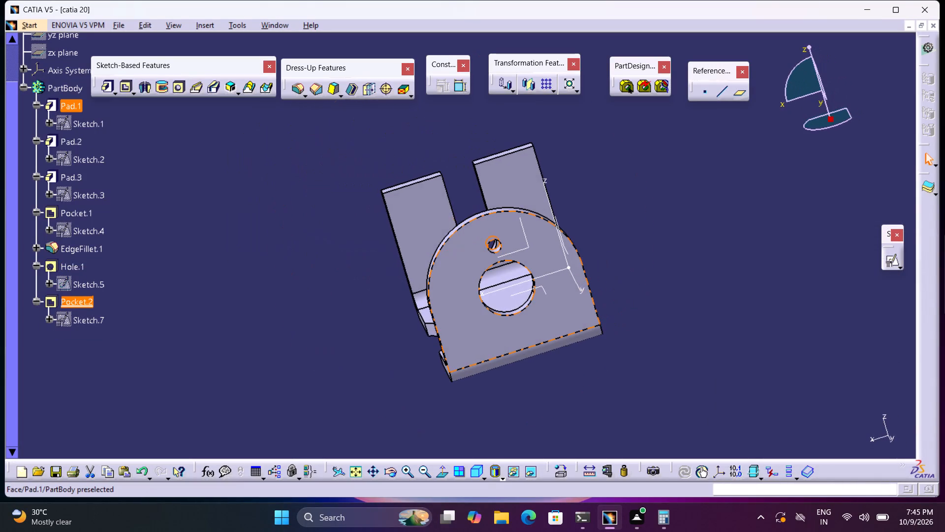
double_click(92, 323)
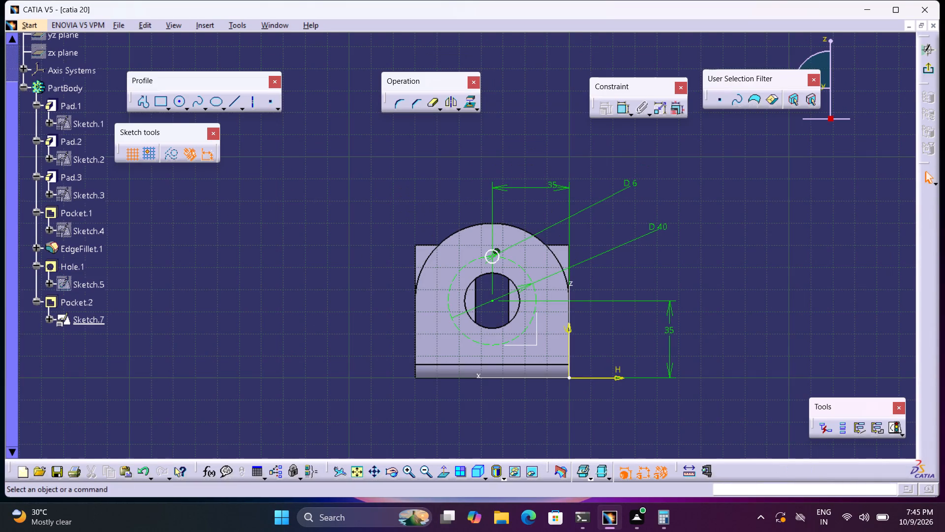
middle_drag(648, 320, 612, 224)
right_click(646, 321)
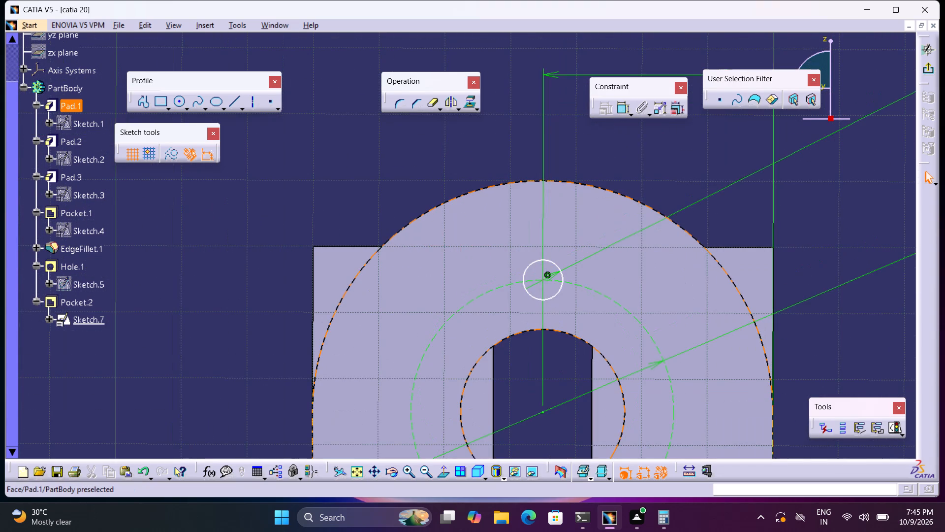
middle_drag(668, 313, 578, 227)
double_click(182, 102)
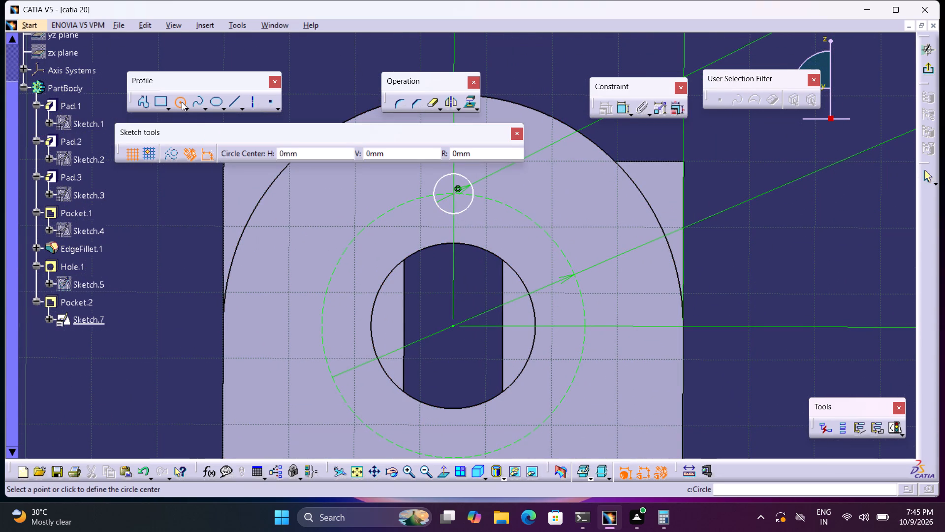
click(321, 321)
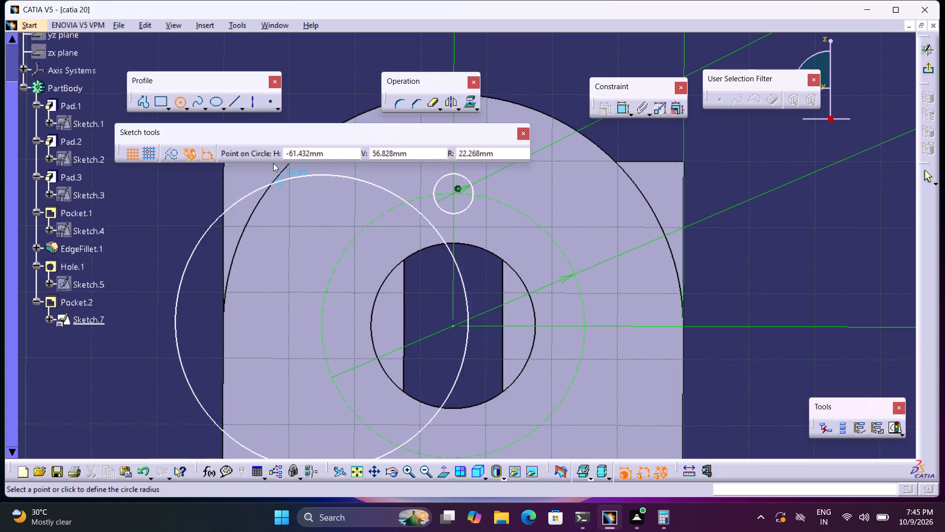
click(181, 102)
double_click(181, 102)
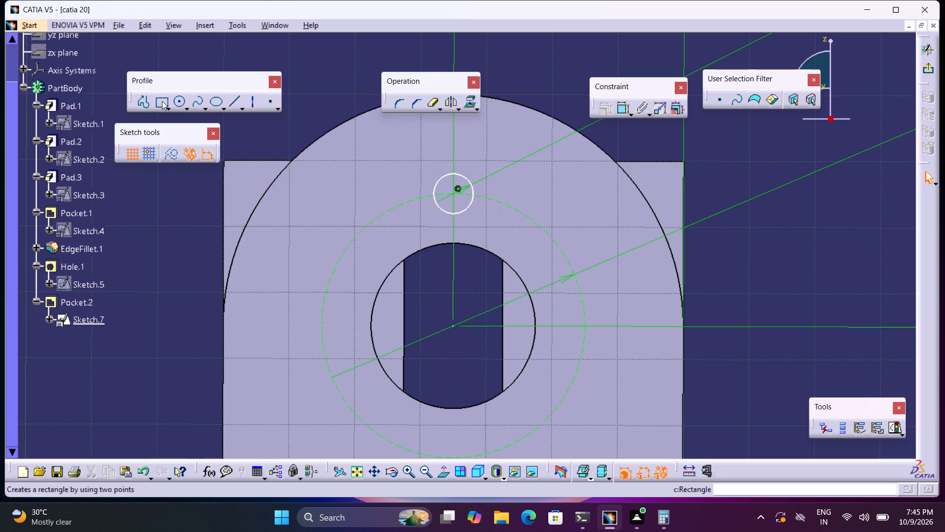
Draw a circle centred on the construction circle's left quadrant point, copying its radius from the 6 mm top circle.
double_click(179, 106)
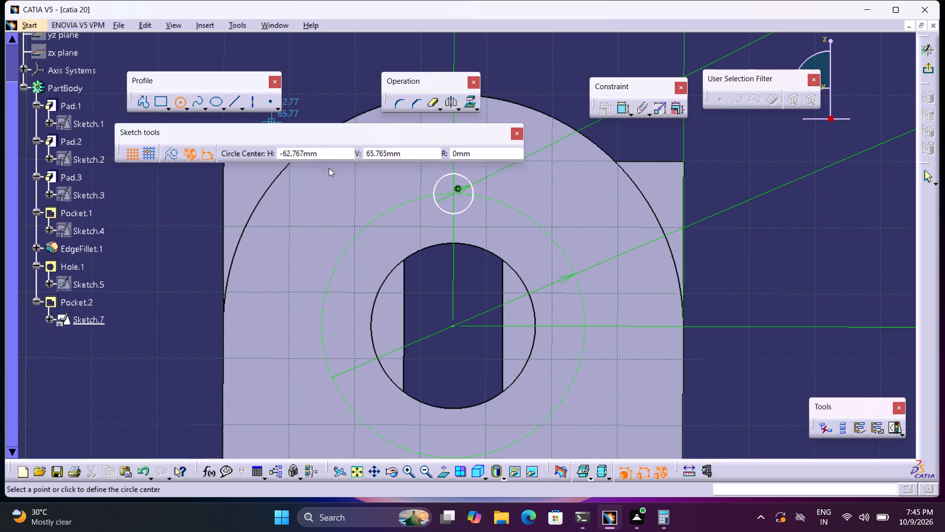
click(320, 325)
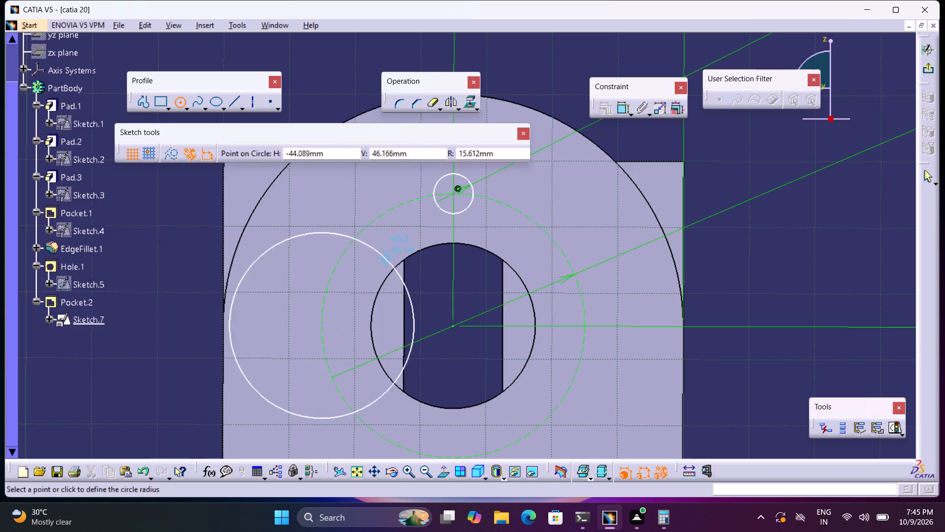
right_click(436, 202)
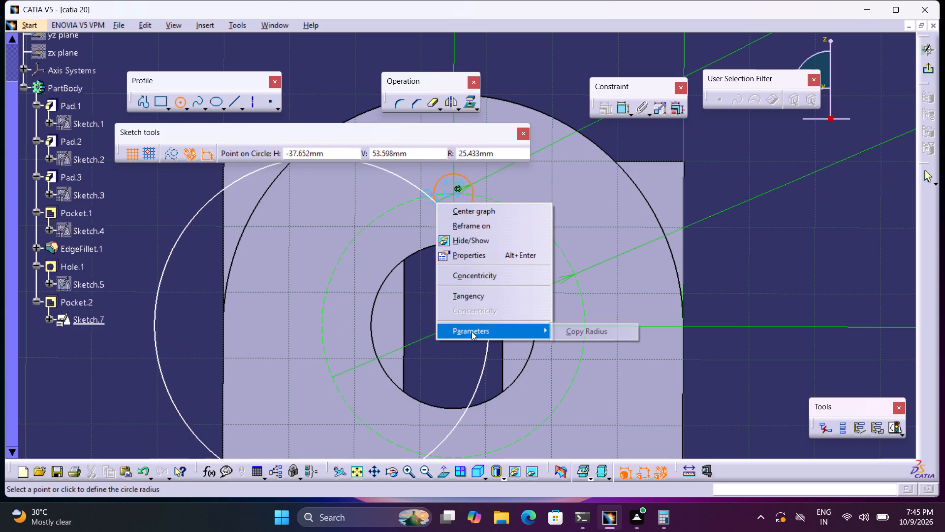
click(472, 332)
click(571, 331)
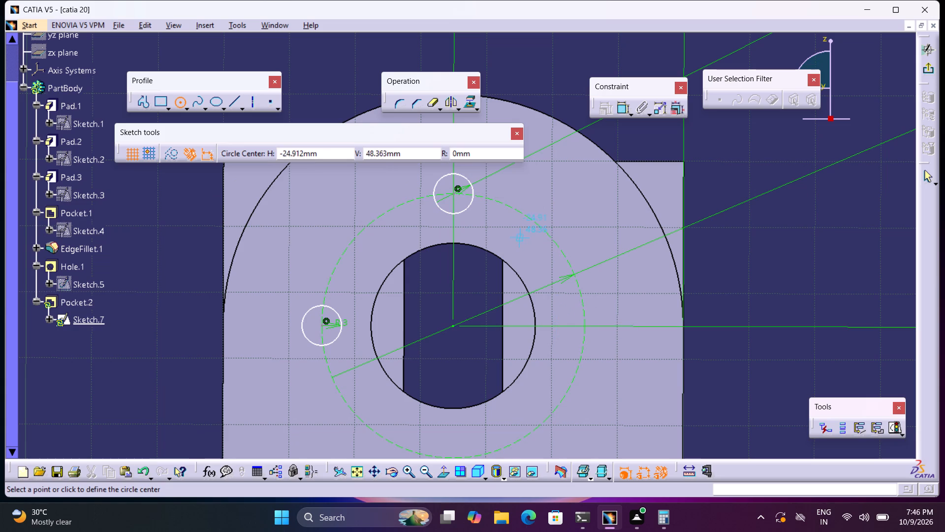
Draw a circle centred on the construction circle's right quadrant point, copying its radius from the top circle.
click(582, 328)
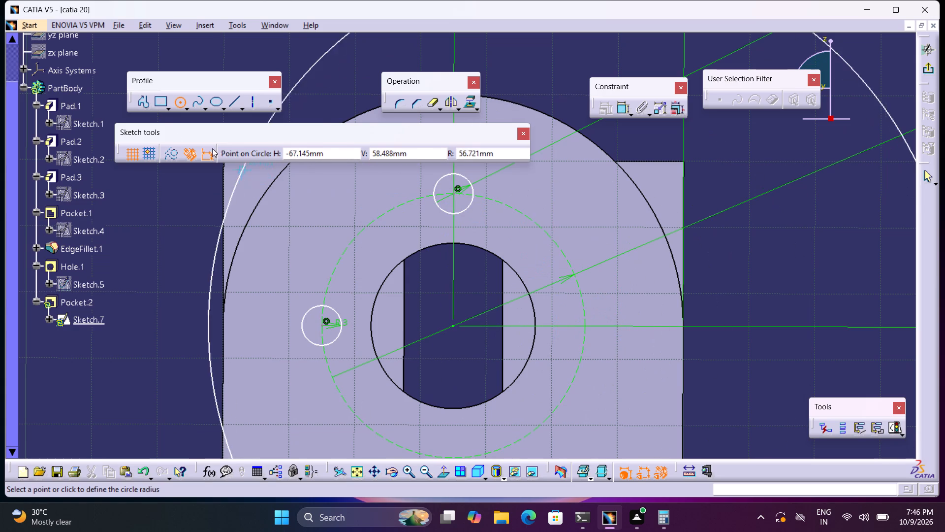
click(180, 102)
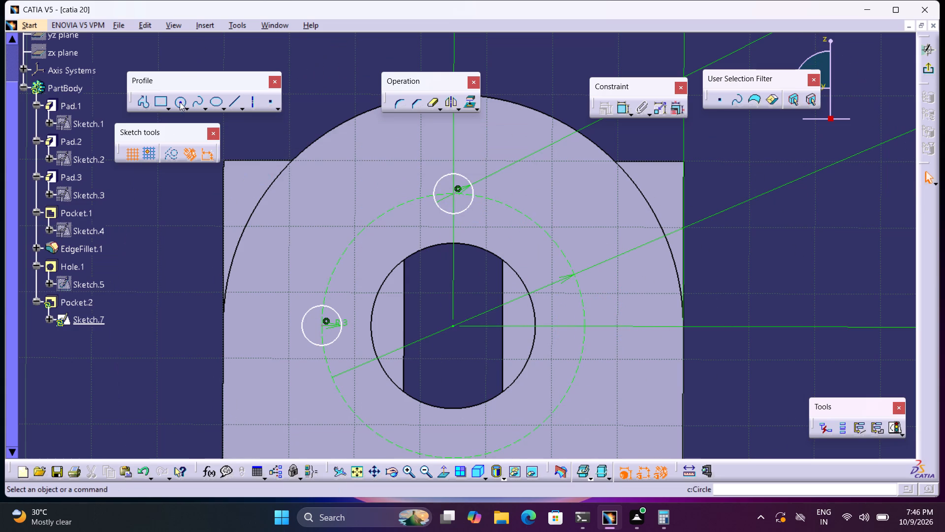
click(180, 102)
click(584, 325)
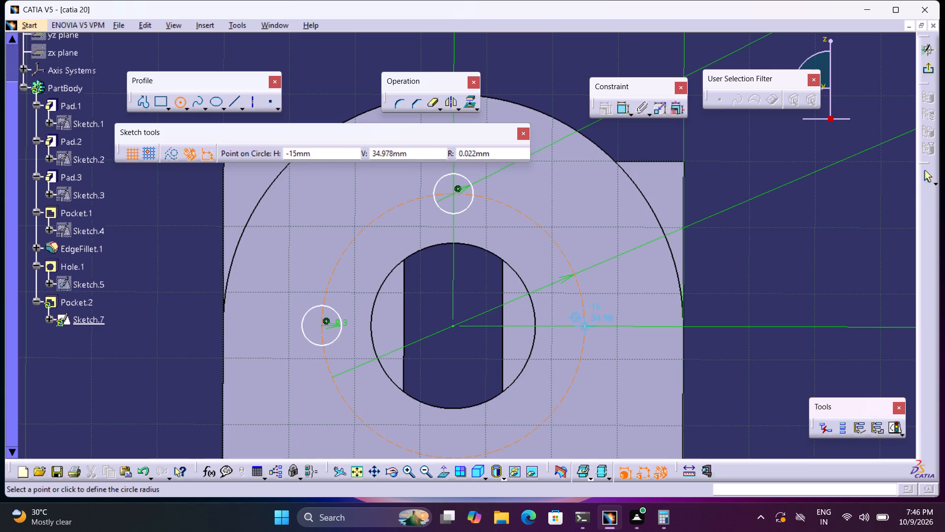
right_click(469, 203)
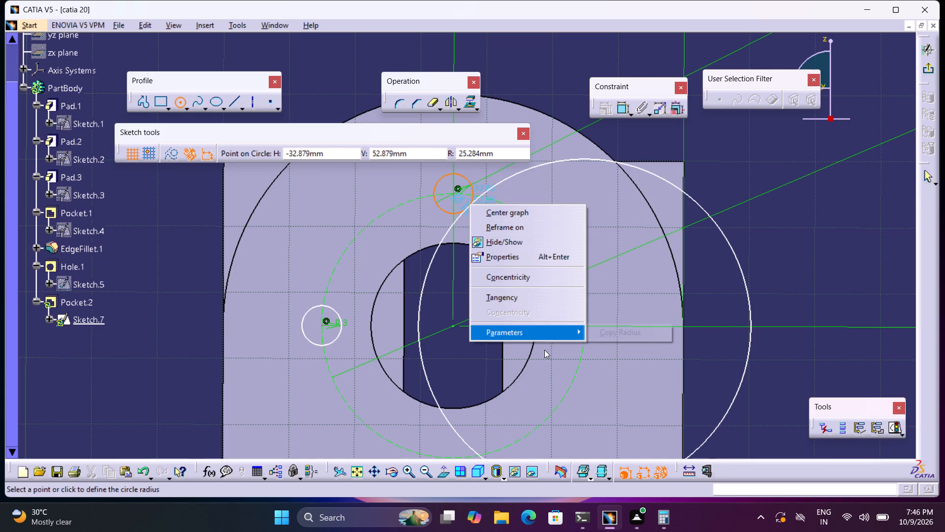
click(602, 331)
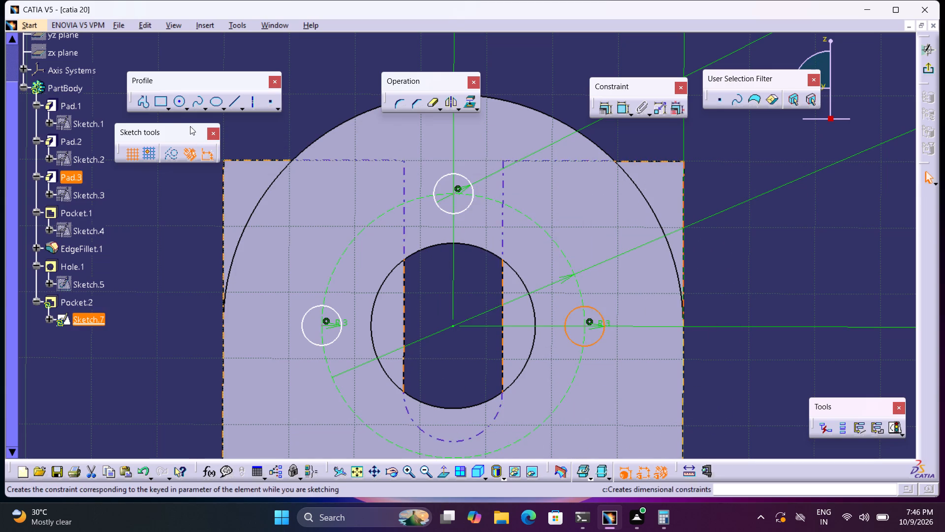
Add a circle of the same copied radius at the construction circle's bottom point and exit the sketch to update the pocket.
click(176, 105)
middle_drag(425, 244, 377, 196)
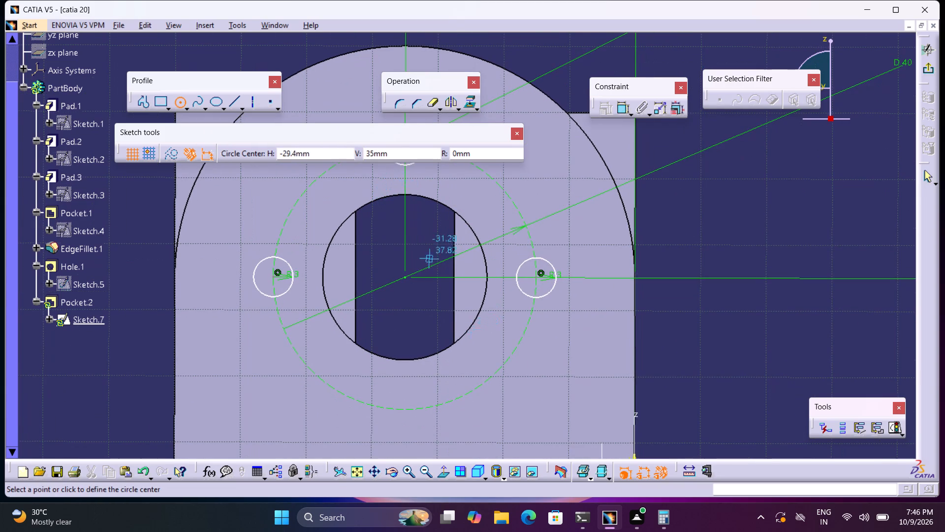
click(405, 410)
right_click(520, 280)
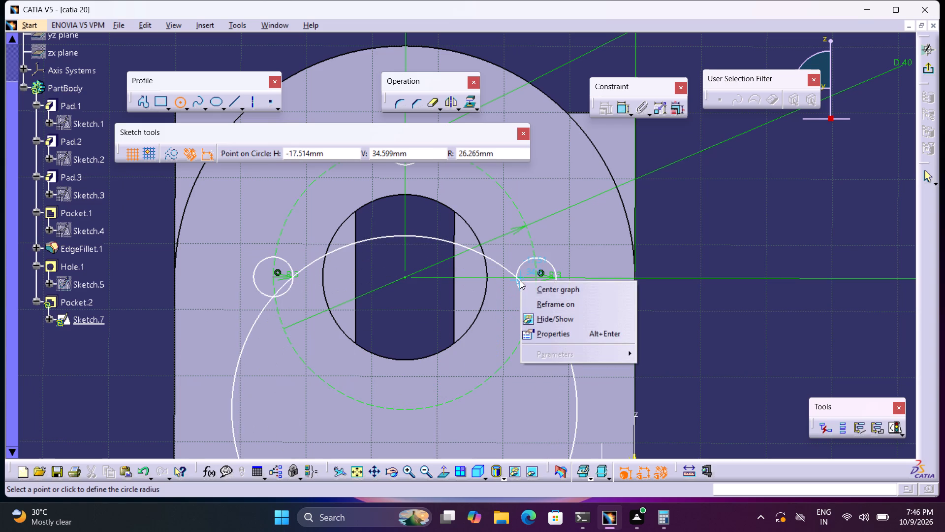
right_click(521, 266)
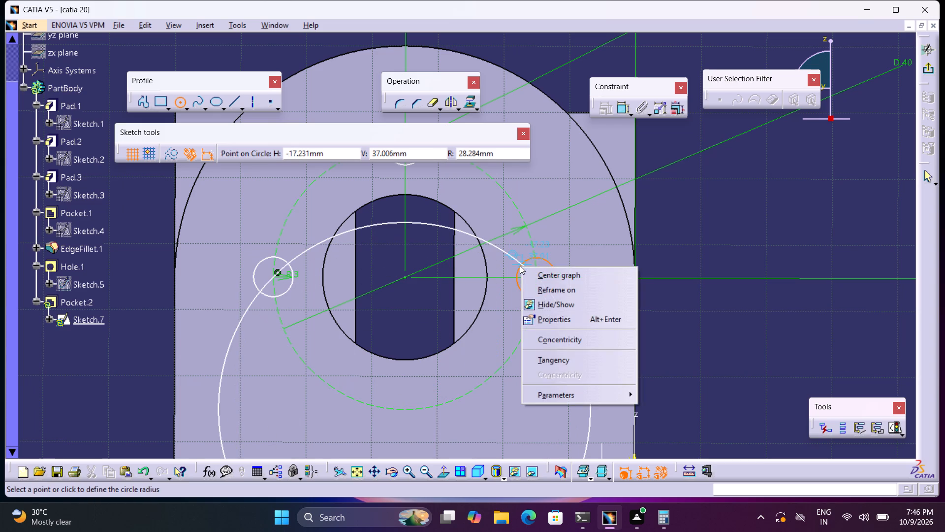
right_click(520, 266)
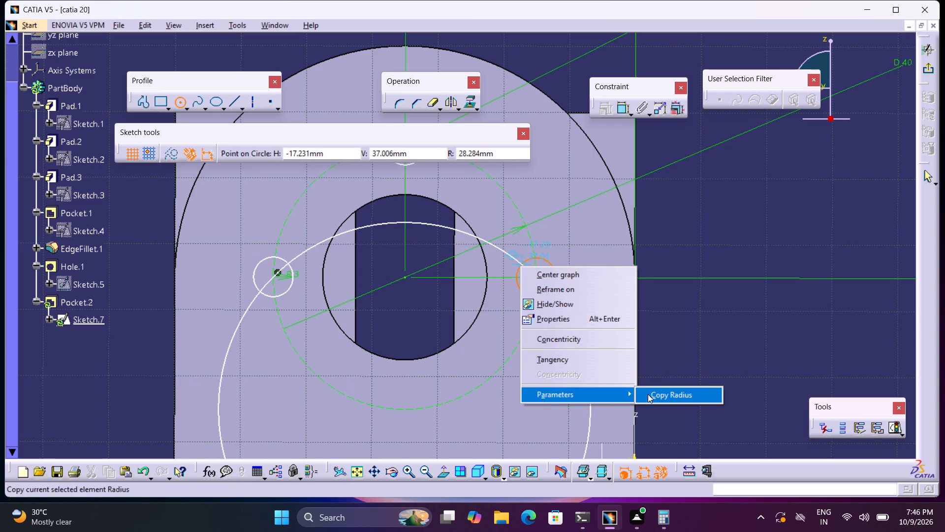
click(651, 394)
click(925, 72)
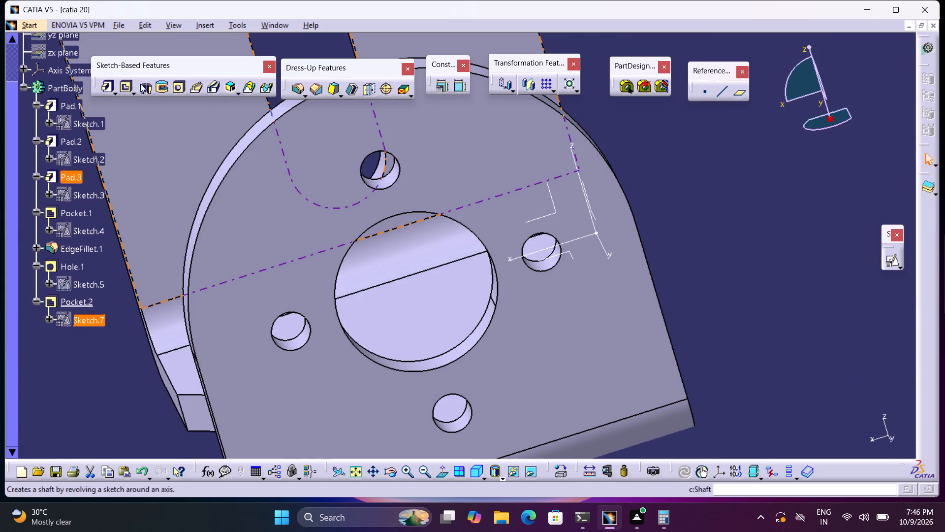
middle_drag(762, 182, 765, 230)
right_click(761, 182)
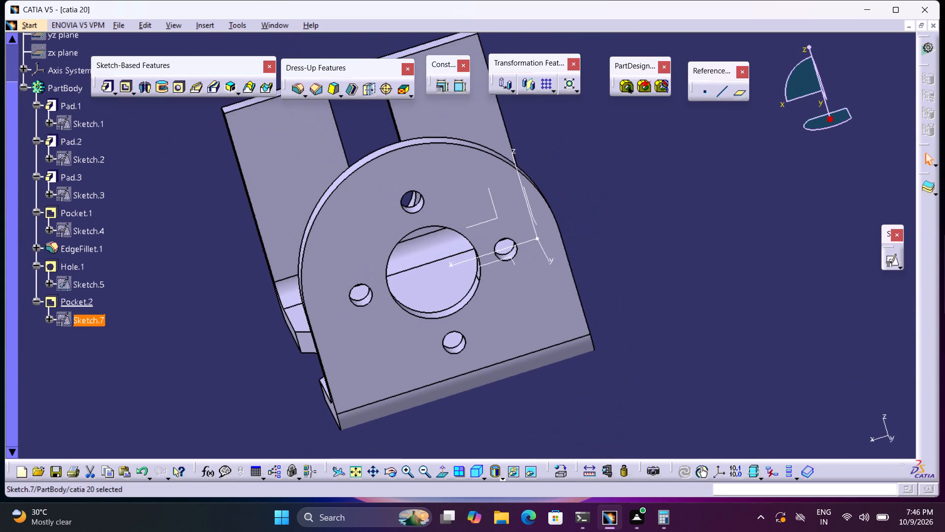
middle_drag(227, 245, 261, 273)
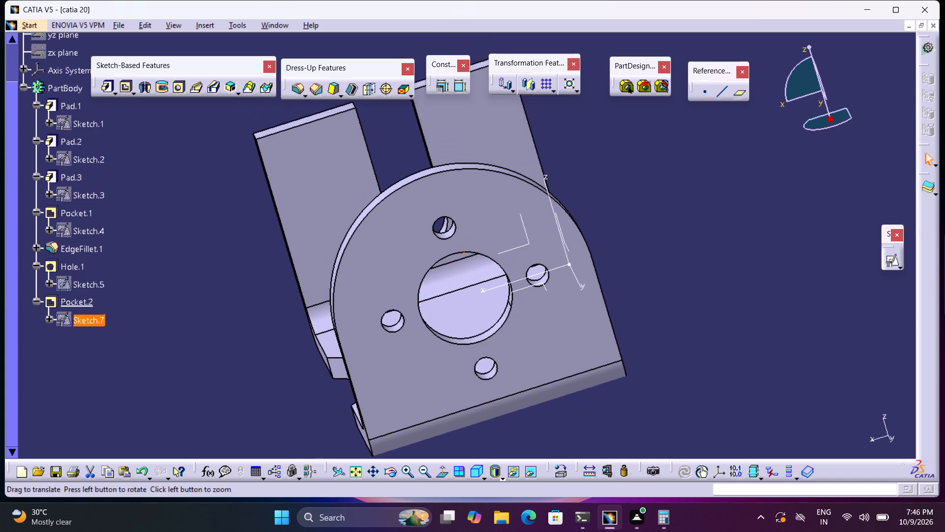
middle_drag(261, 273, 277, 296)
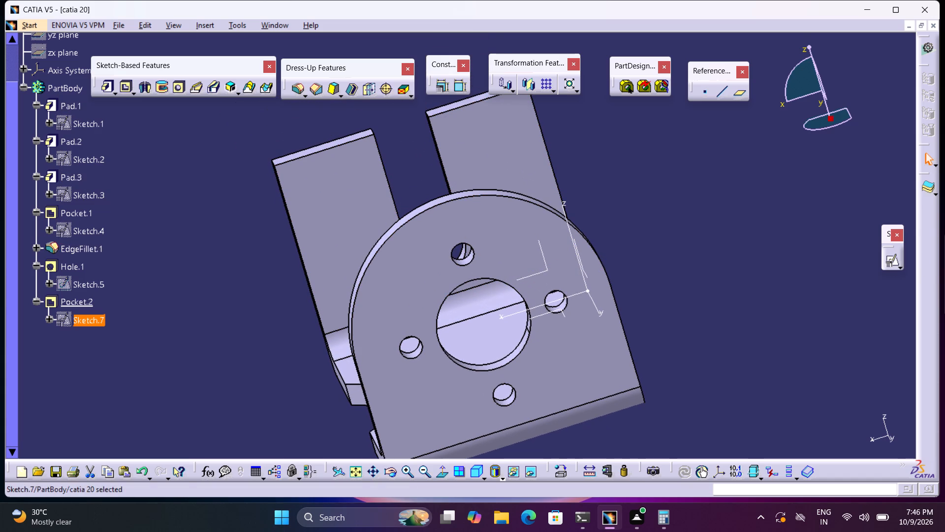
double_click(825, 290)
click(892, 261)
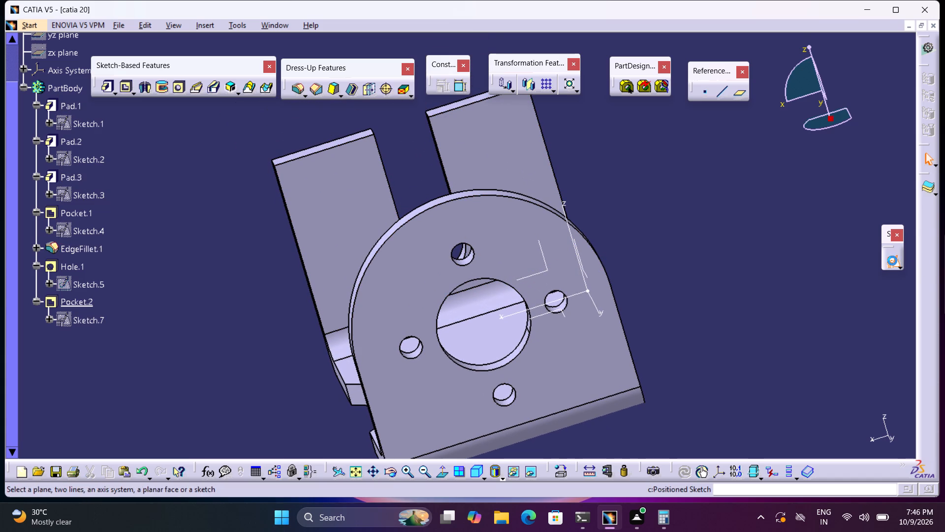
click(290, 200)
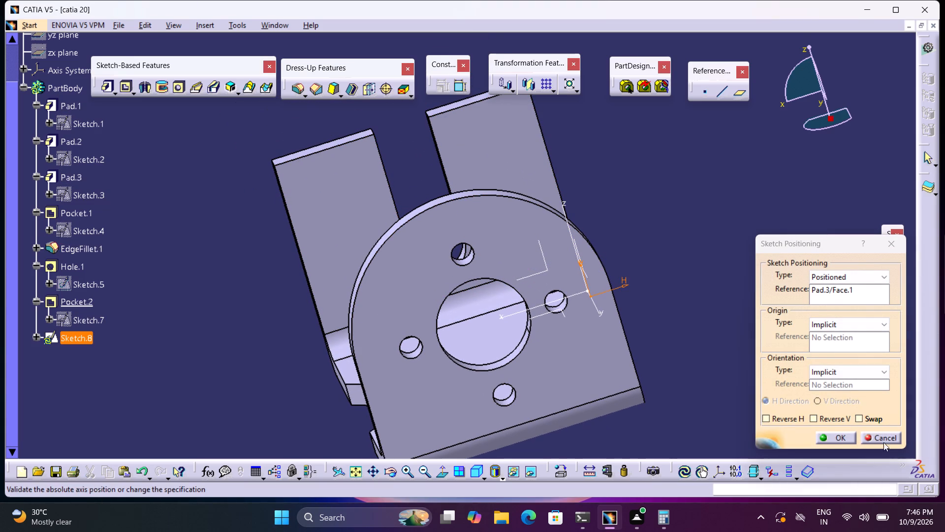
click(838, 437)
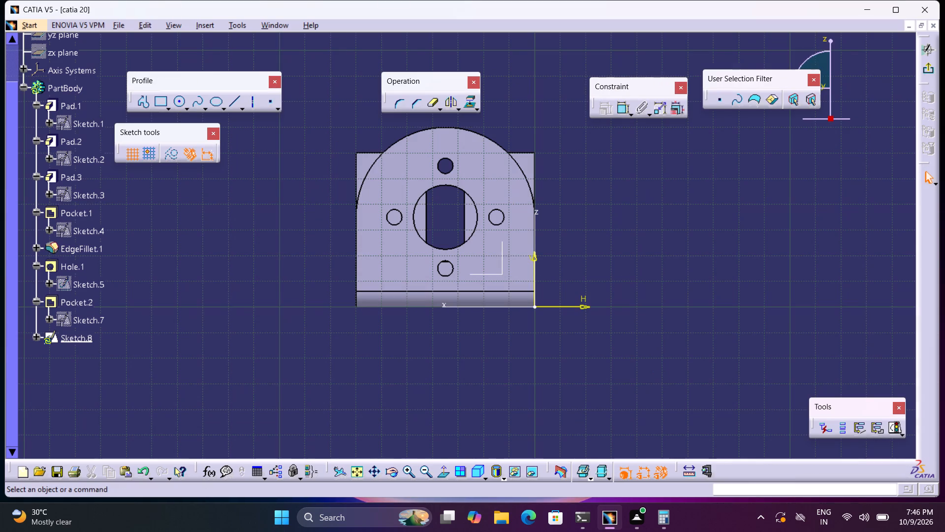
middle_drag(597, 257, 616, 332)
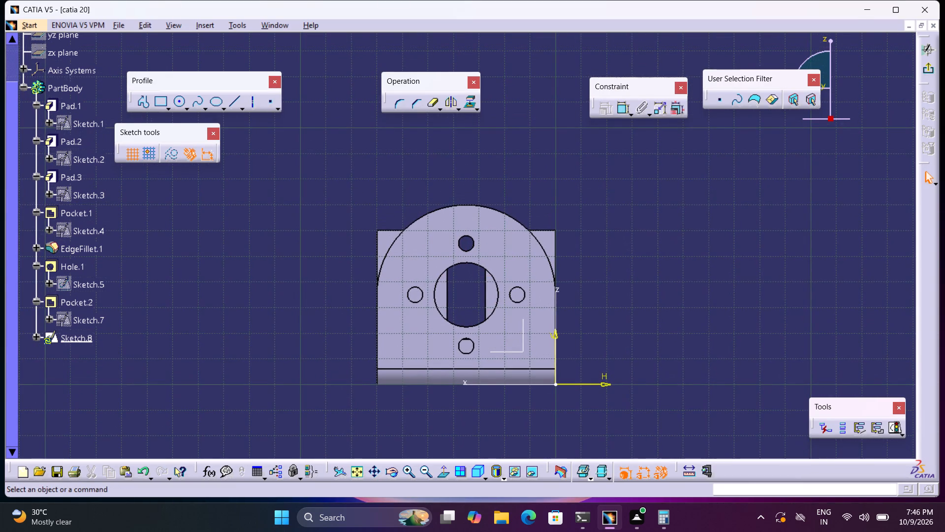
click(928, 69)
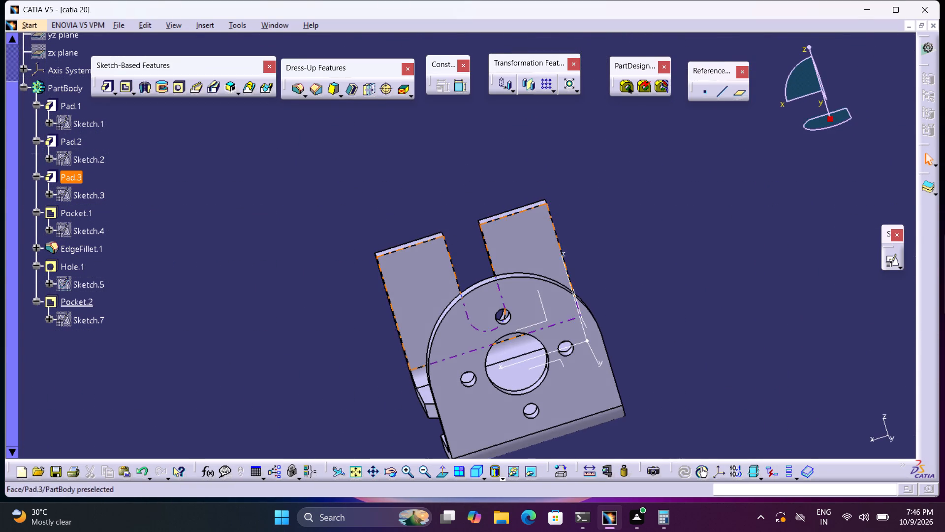
Start a positioned sketch on the outer face of the slotted wall.
middle_drag(394, 259, 870, 188)
right_drag(490, 280, 870, 188)
click(886, 258)
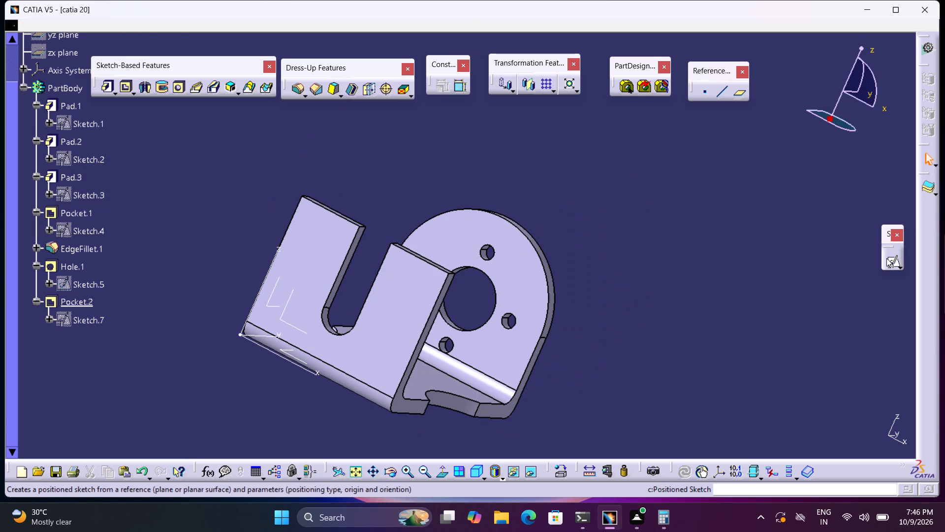
click(428, 296)
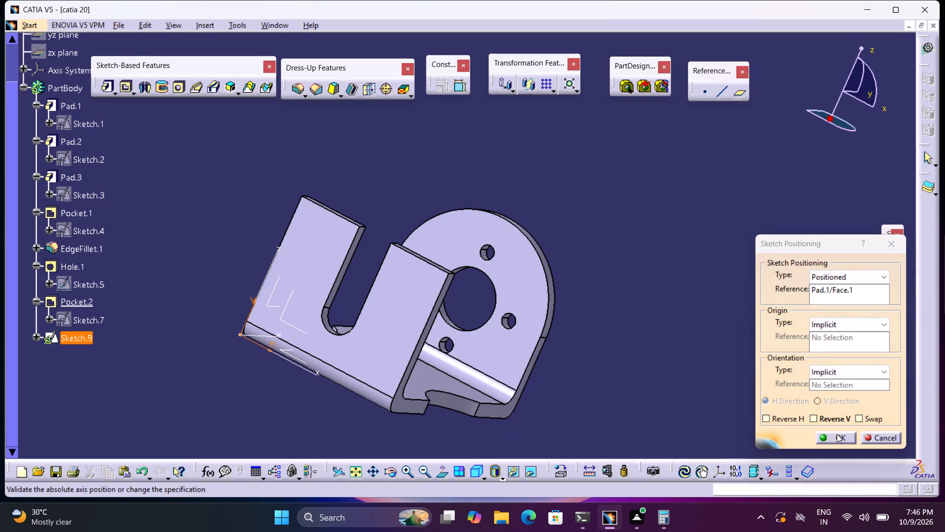
click(838, 434)
Draw a circle about 10.5 mm in diameter near the upper left corner of the slotted wall.
middle_drag(415, 378, 402, 328)
right_click(420, 376)
middle_drag(403, 331, 434, 253)
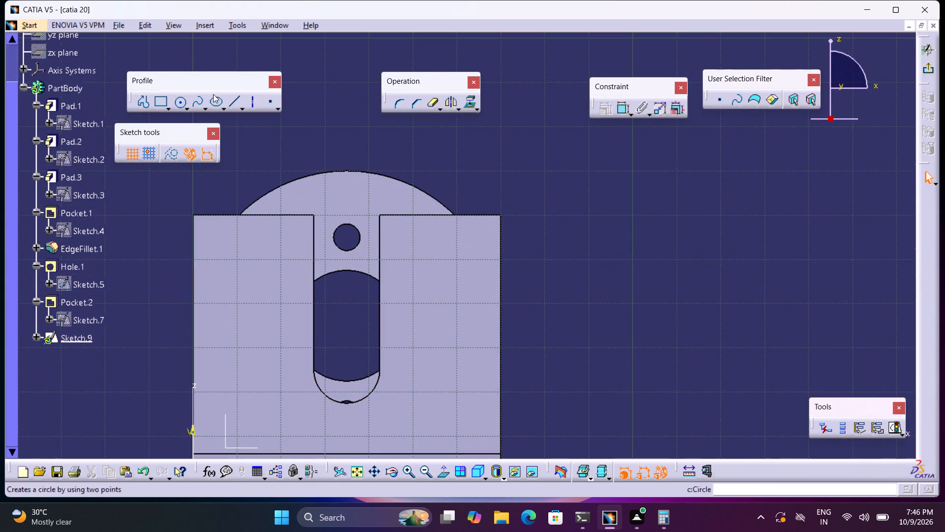
click(181, 99)
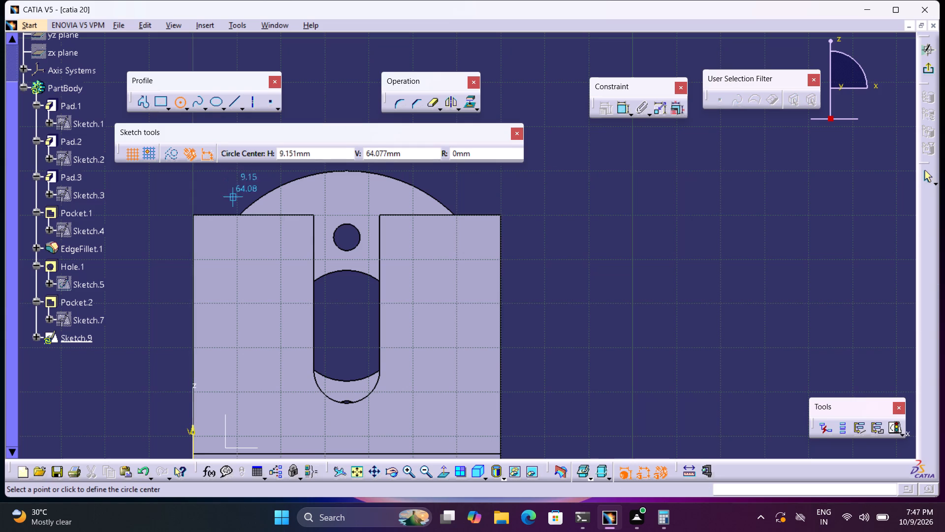
click(252, 256)
click(258, 276)
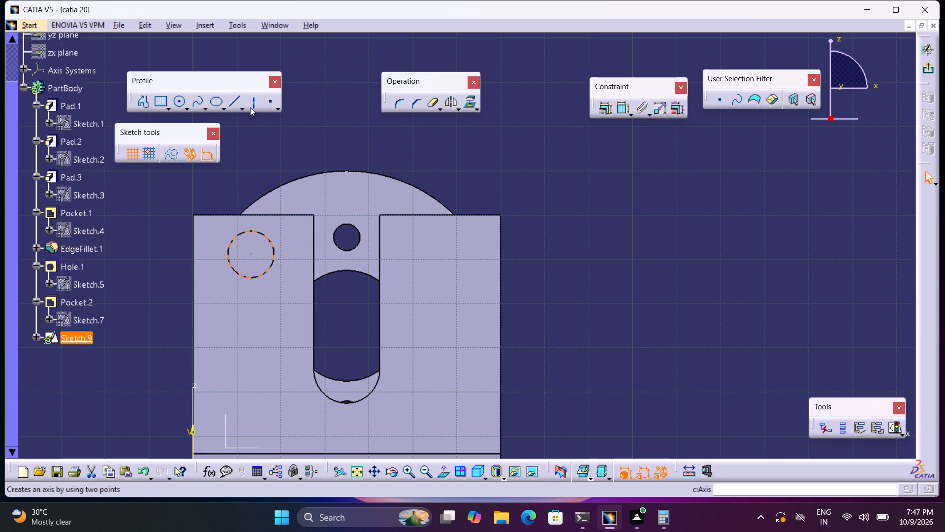
Dimension the new circle on the slotted wall with a diameter of 6 mm.
click(623, 102)
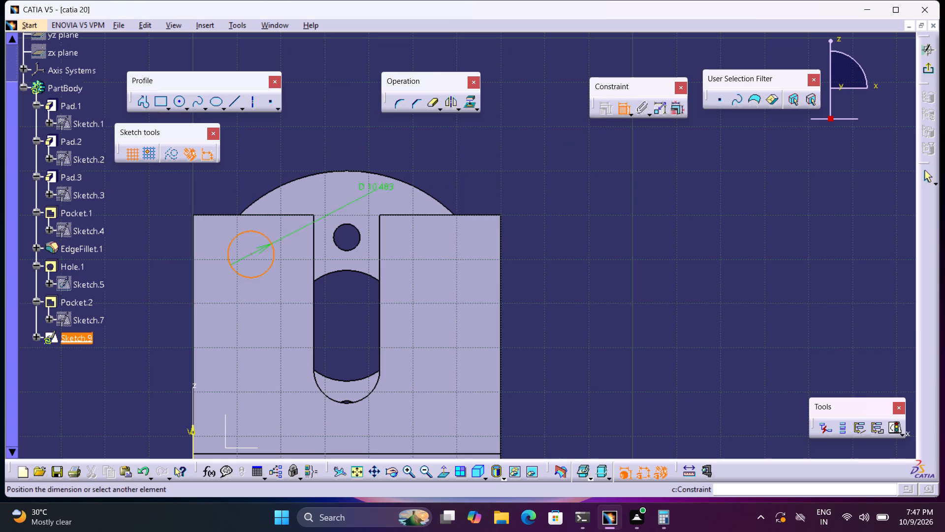
click(151, 244)
double_click(166, 238)
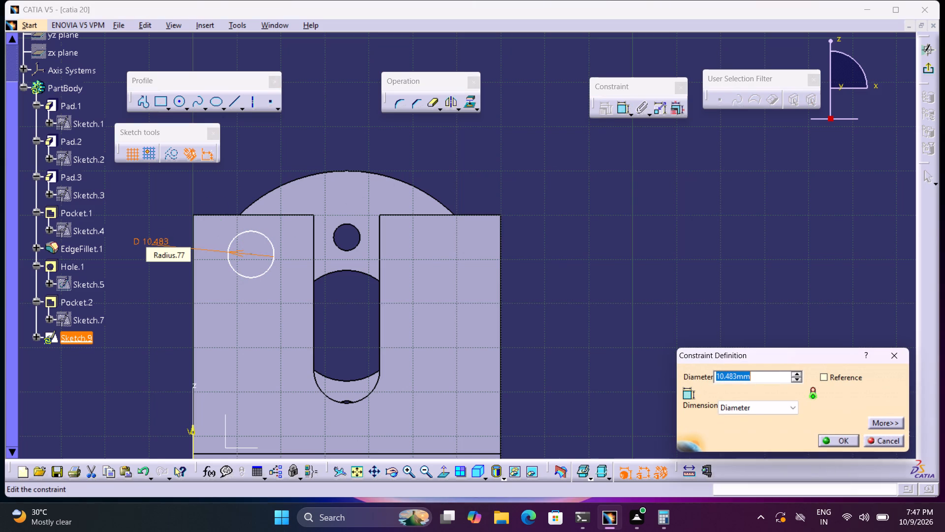
key(6)
key(Return)
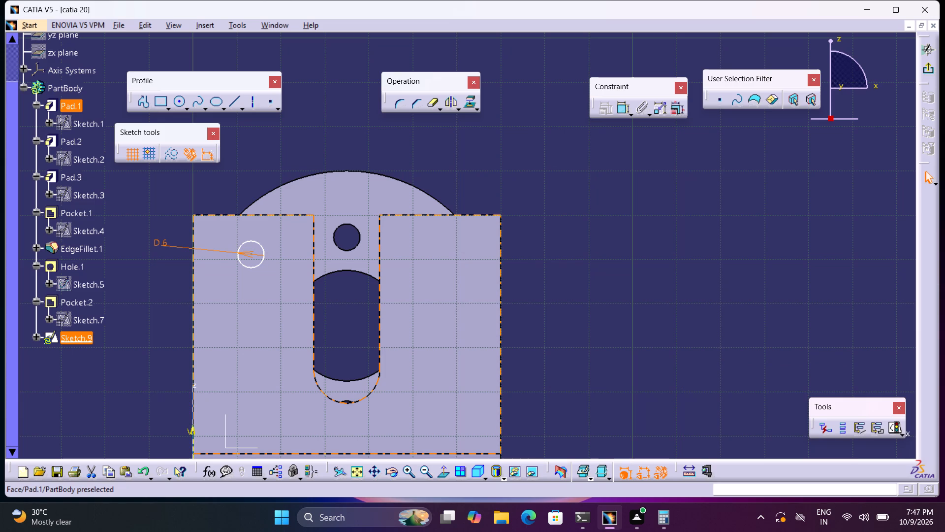
Dimension the circle's centre at 10 mm from the slotted wall's left edge.
click(629, 108)
click(619, 107)
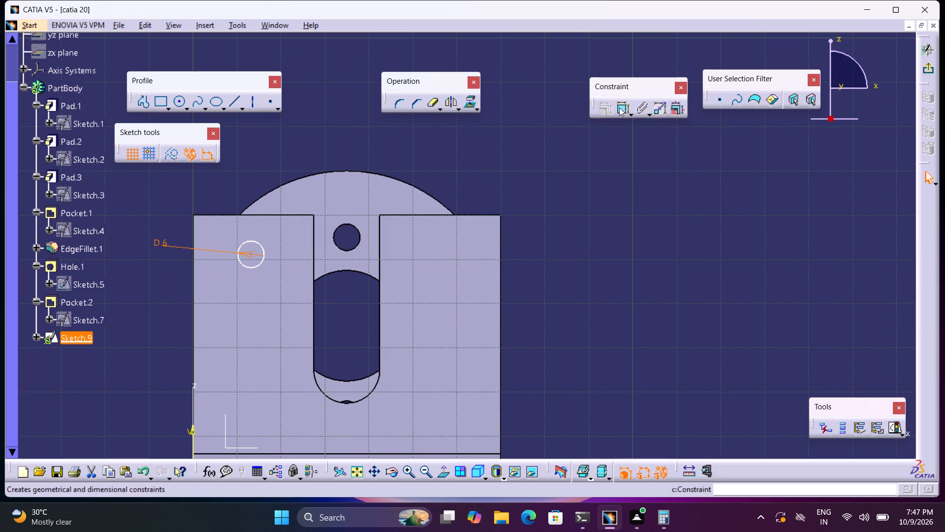
click(619, 107)
click(252, 255)
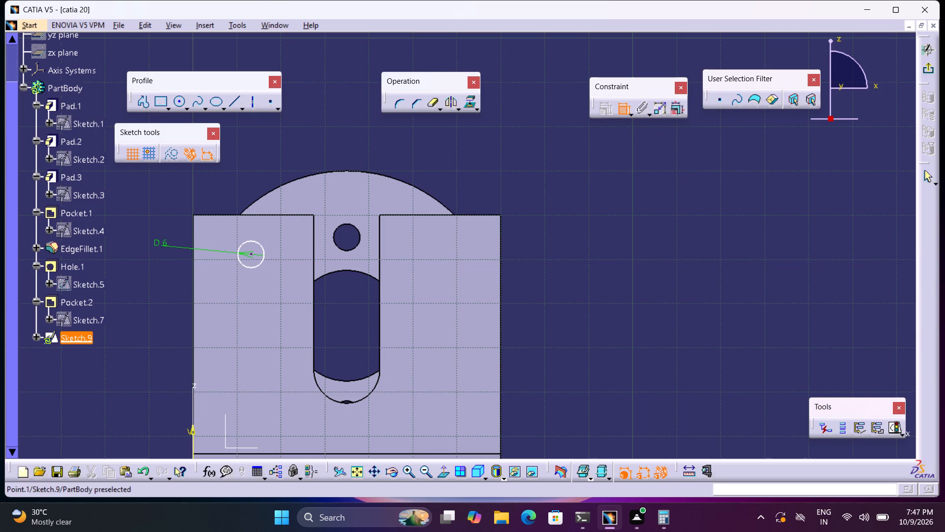
click(191, 259)
click(228, 186)
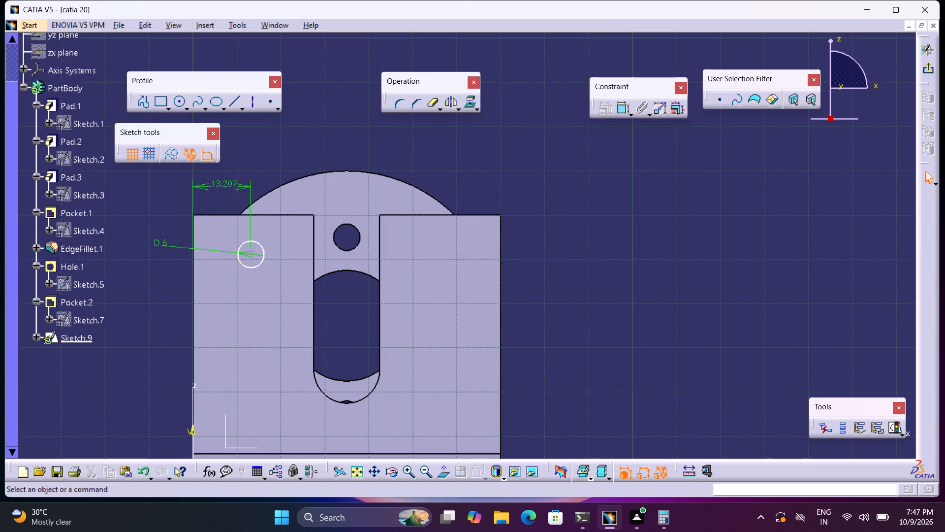
double_click(229, 185)
key(1)
key(0)
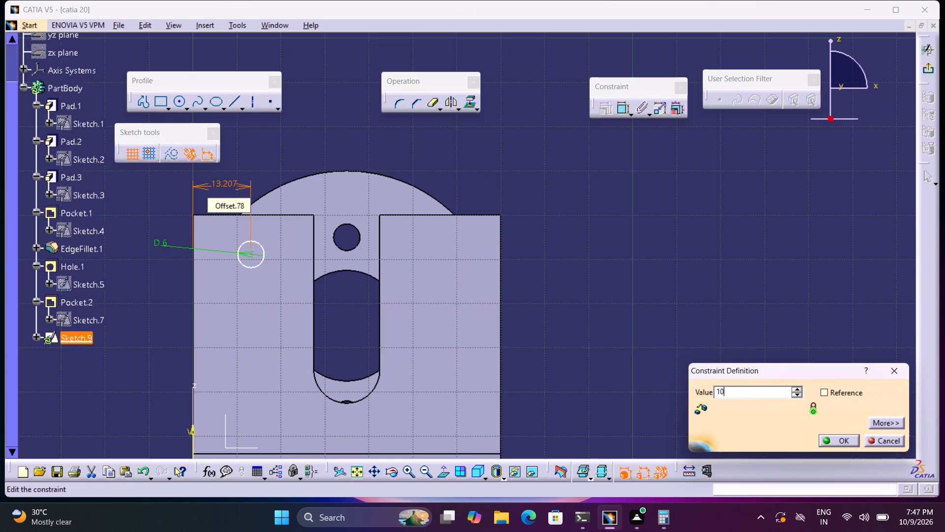
key(Return)
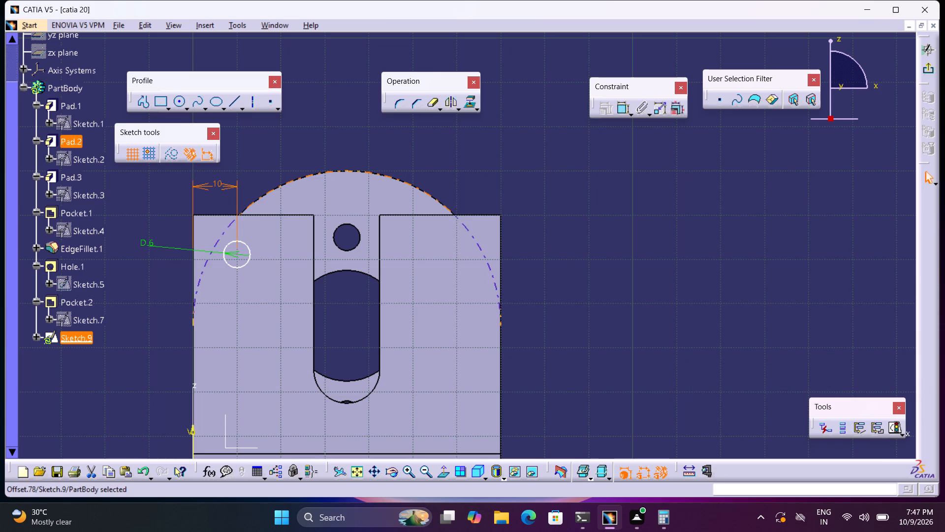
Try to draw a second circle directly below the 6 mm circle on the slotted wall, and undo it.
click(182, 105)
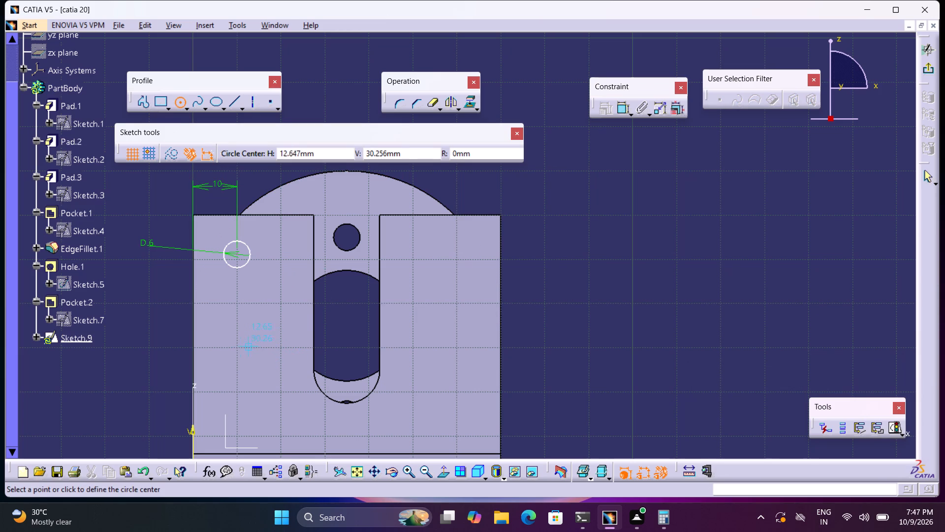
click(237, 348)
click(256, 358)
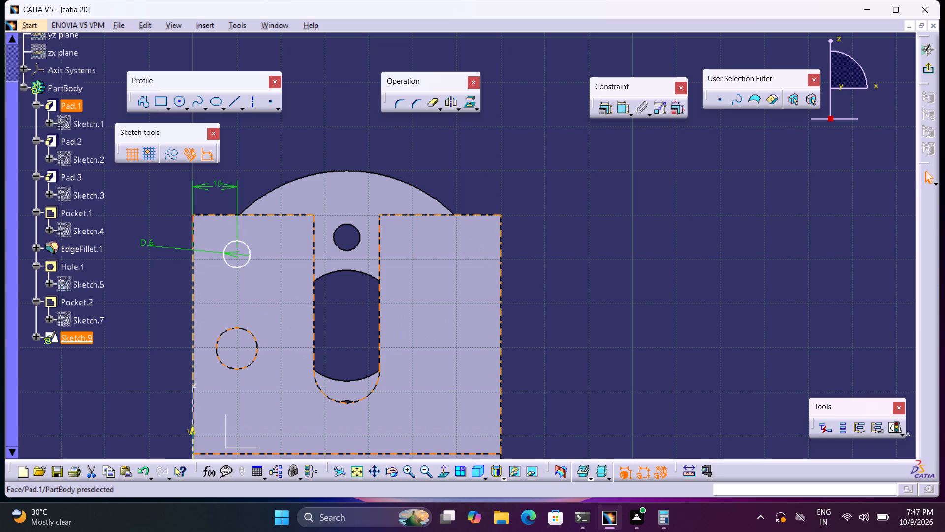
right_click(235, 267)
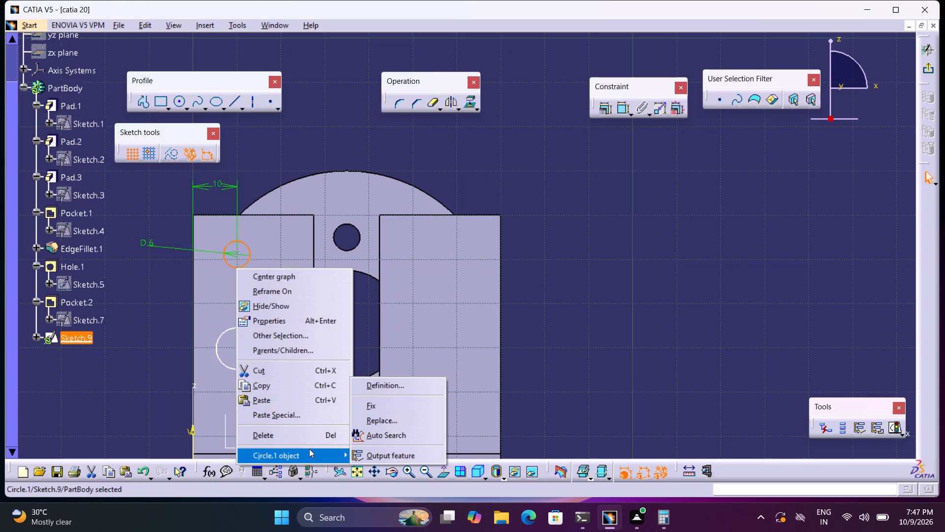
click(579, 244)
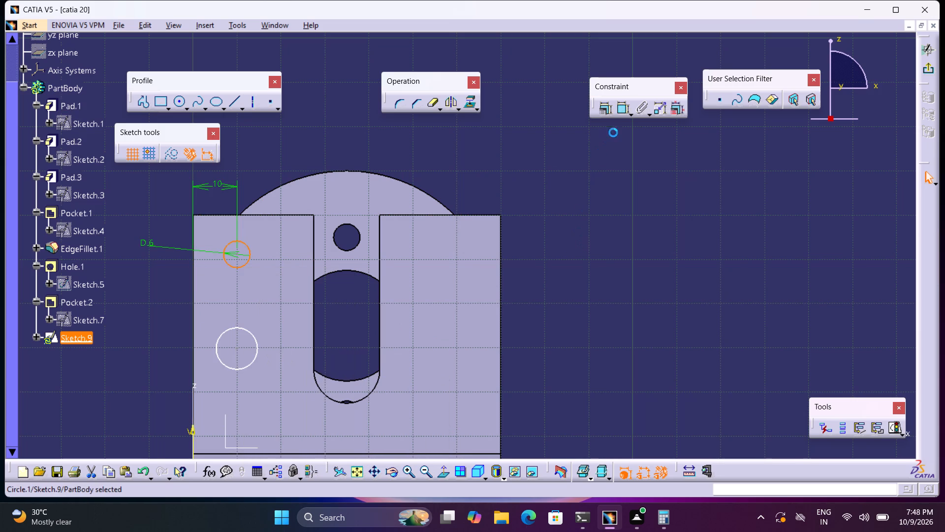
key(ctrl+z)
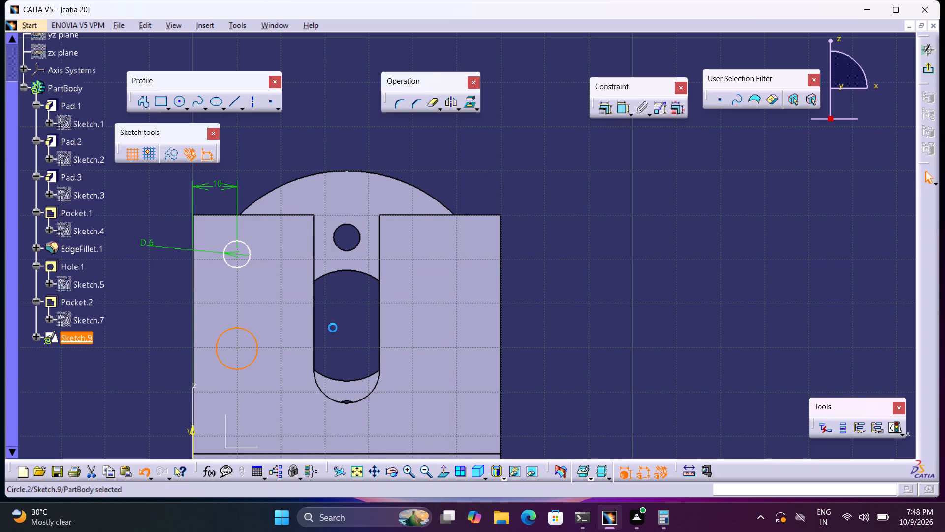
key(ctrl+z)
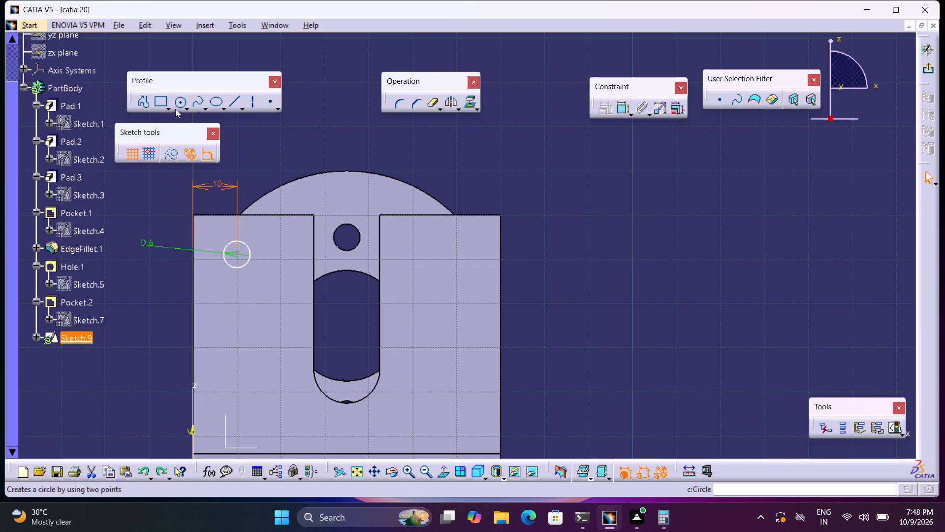
Draw a second circle directly below the 6 mm circle on the slotted wall, copying the upper circle's radius.
click(175, 106)
click(237, 350)
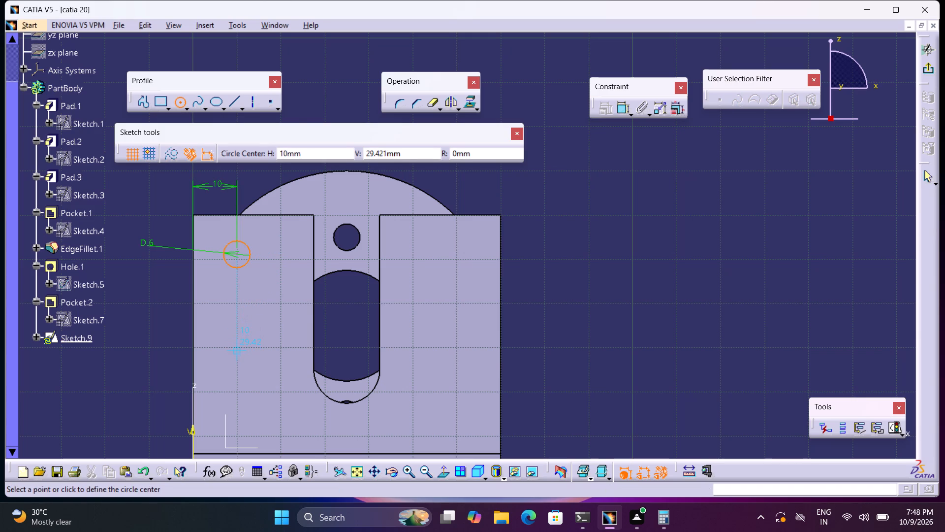
right_click(248, 256)
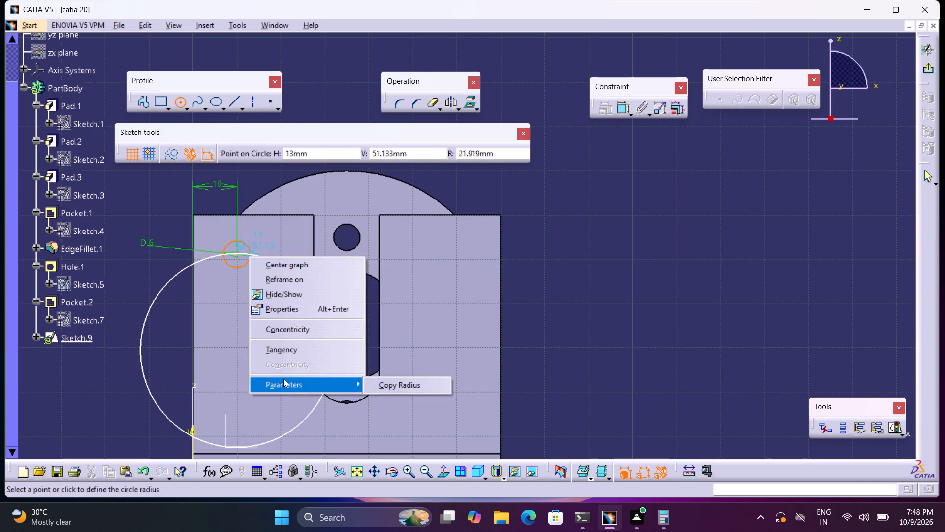
click(387, 384)
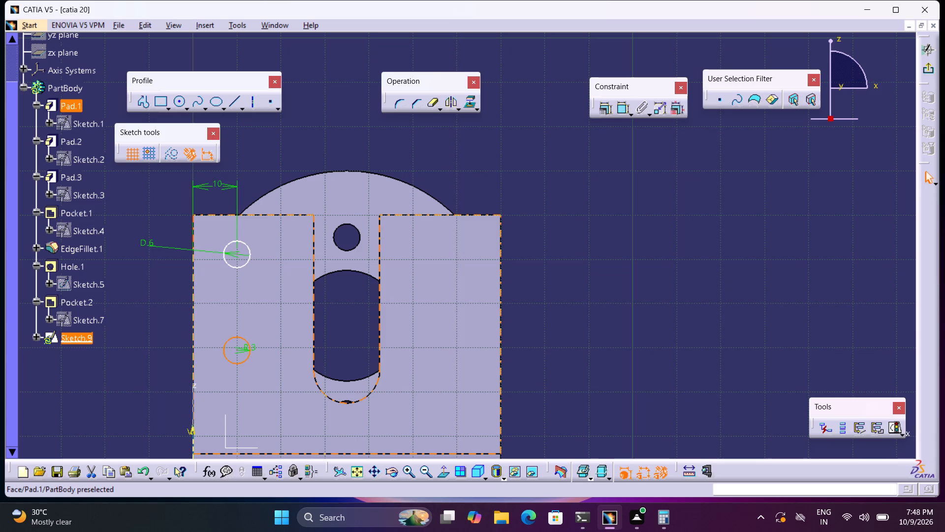
click(548, 209)
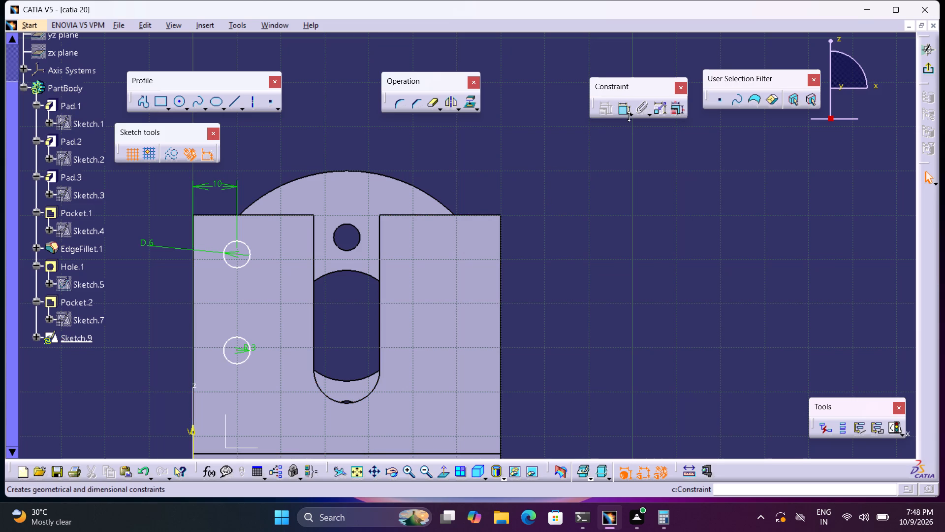
Dimension the lower circle's centre at 35 mm from the slotted wall's top edge.
click(628, 112)
click(623, 109)
click(618, 115)
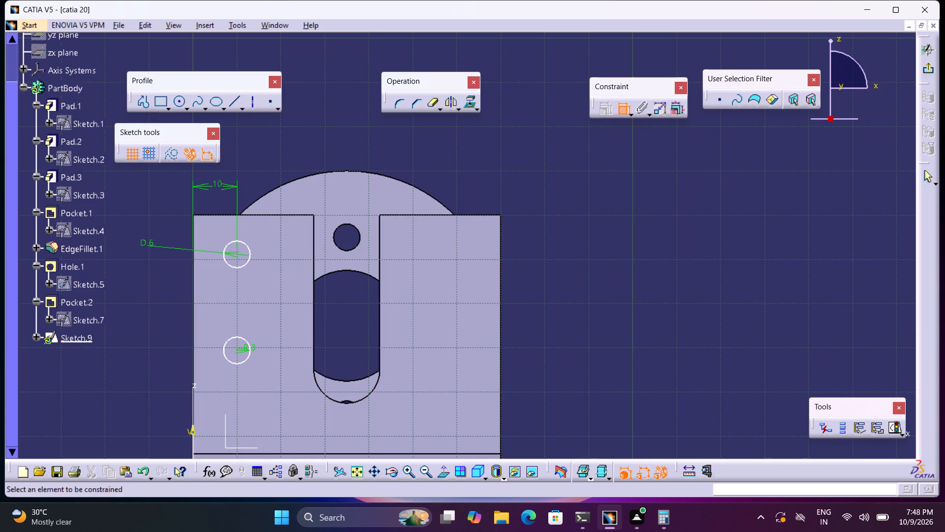
click(239, 349)
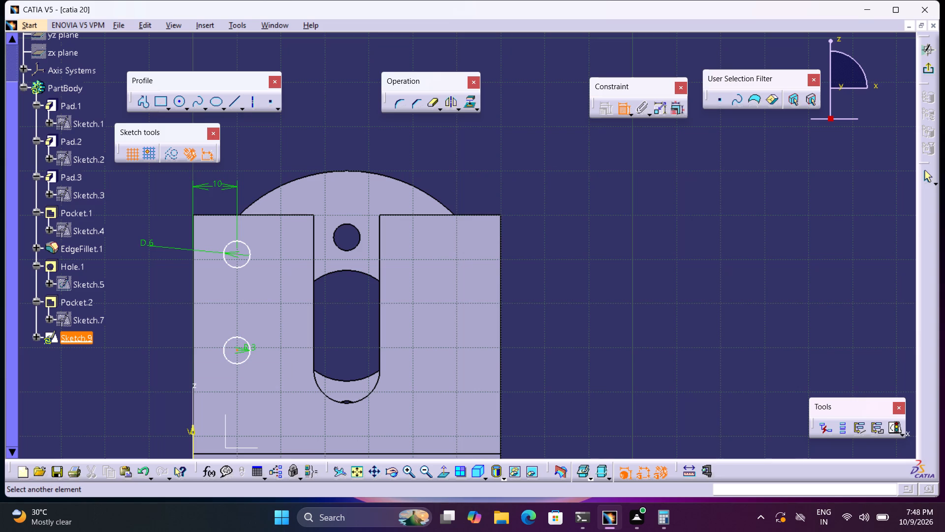
click(232, 213)
click(148, 296)
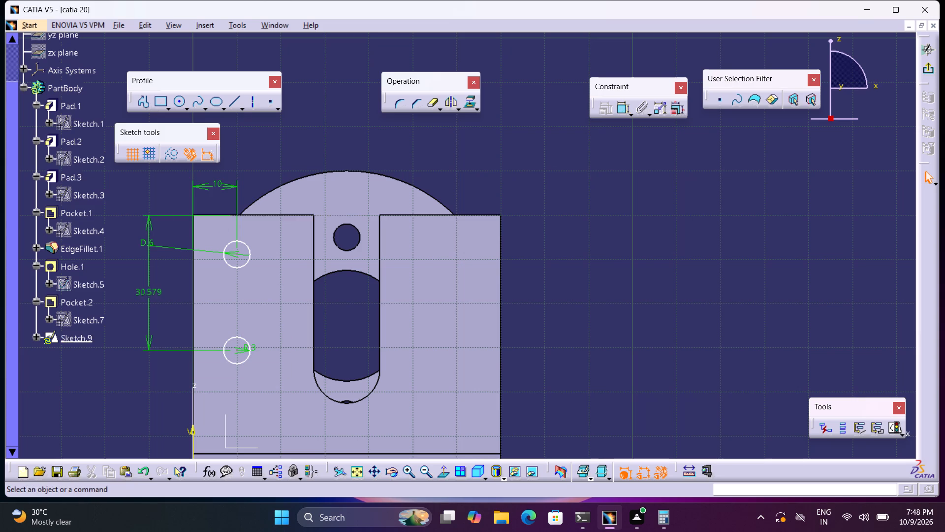
double_click(150, 292)
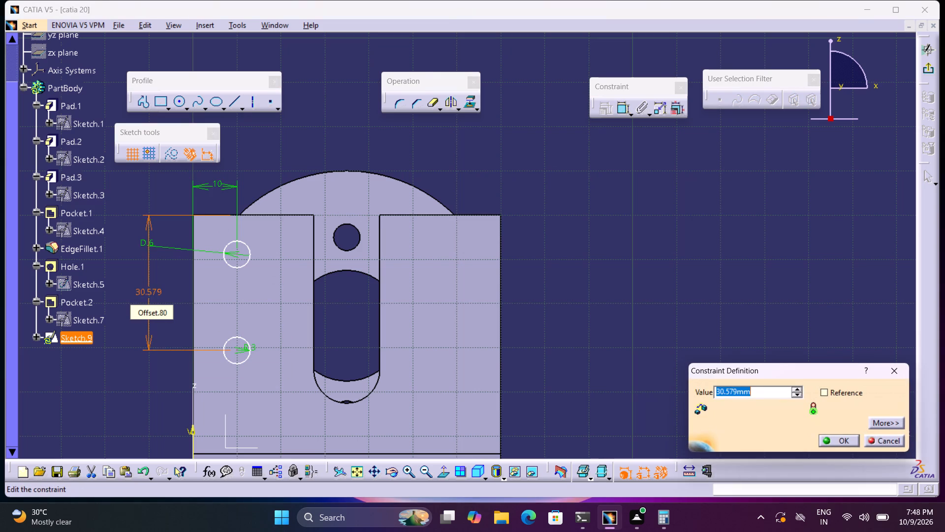
key(3)
key(5)
key(Return)
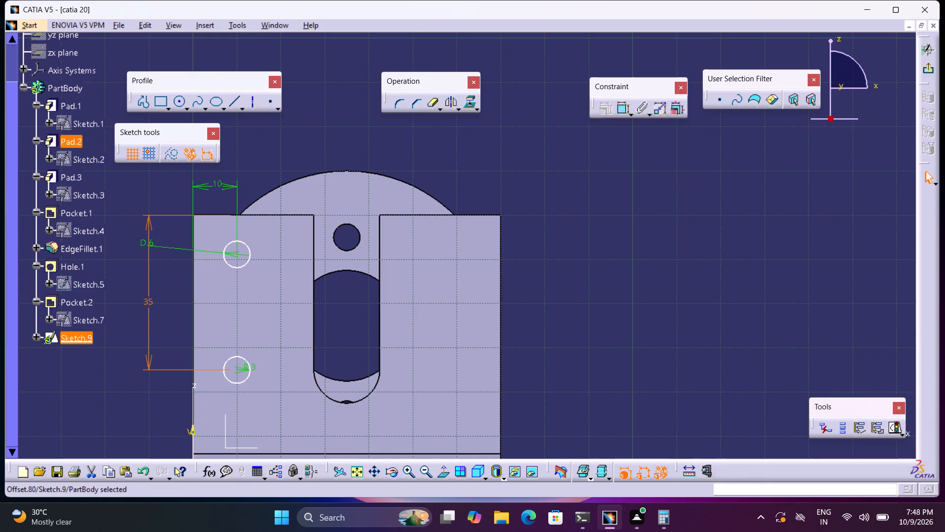
Dimension the vertical distance between the centres of the two circles as 25 mm.
click(616, 110)
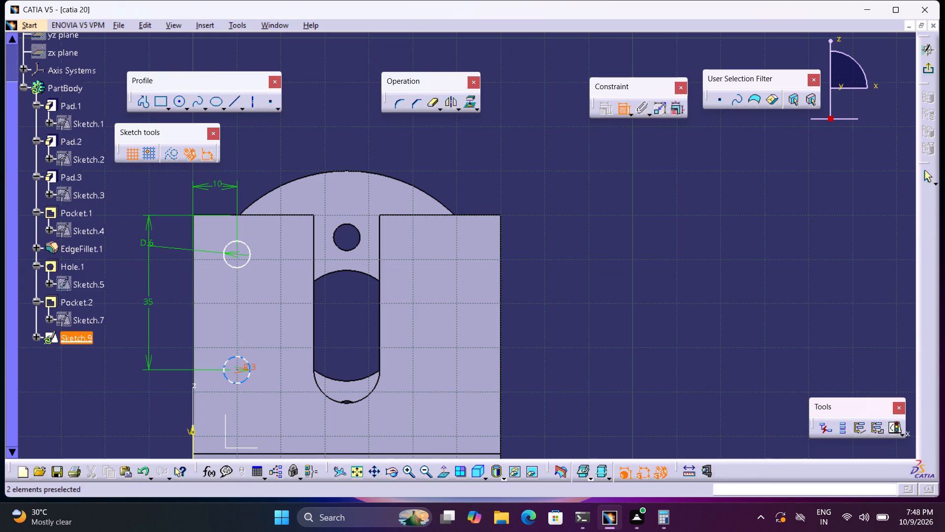
click(237, 368)
click(239, 253)
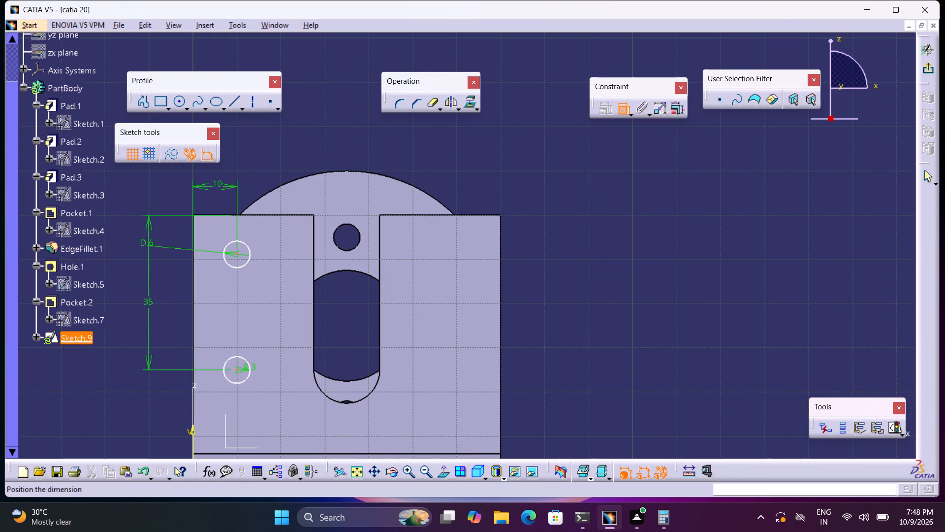
click(186, 299)
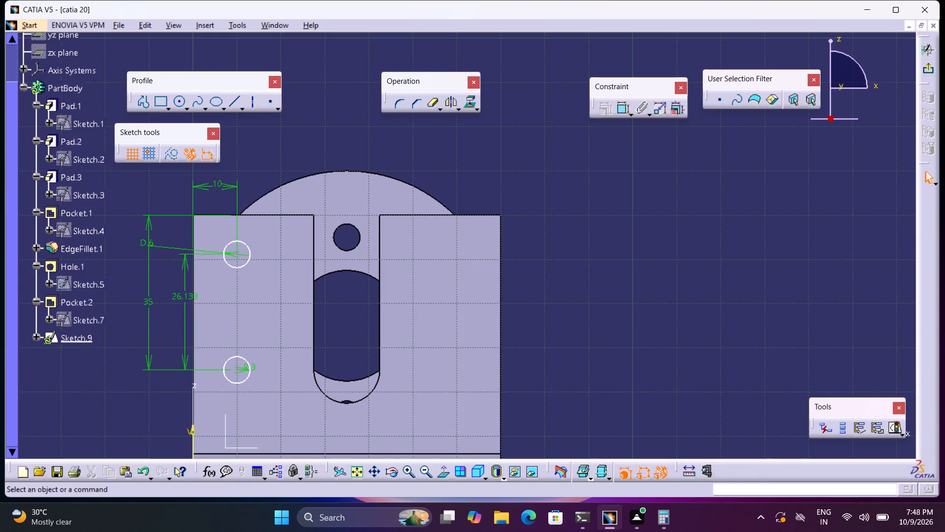
double_click(186, 299)
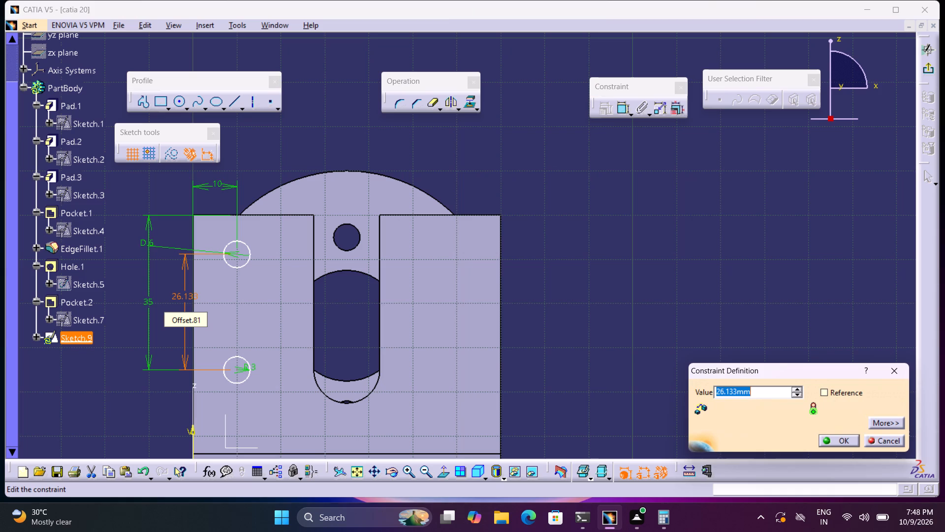
key(2)
key(5)
key(Return)
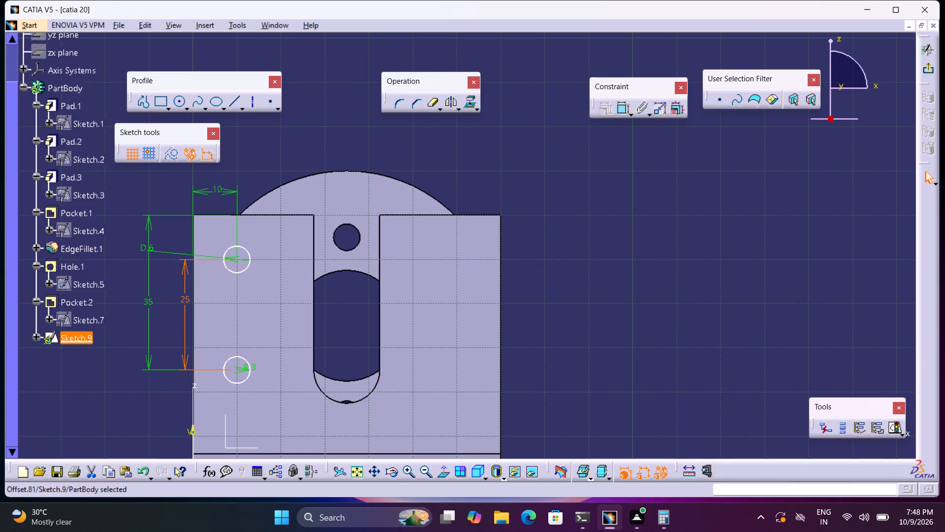
Draw a vertical line about 8 mm long on the centreline of the wall's slot.
middle_drag(575, 323, 556, 311)
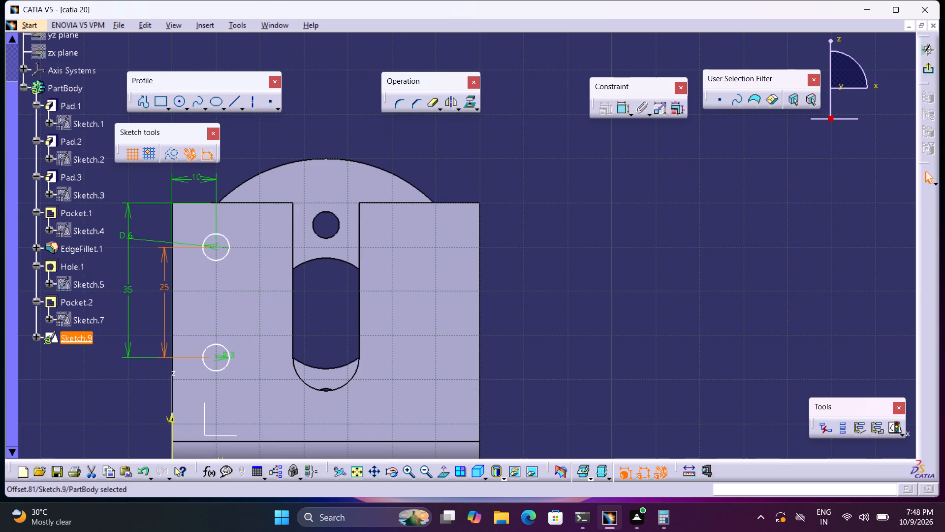
click(235, 105)
middle_drag(317, 377, 316, 374)
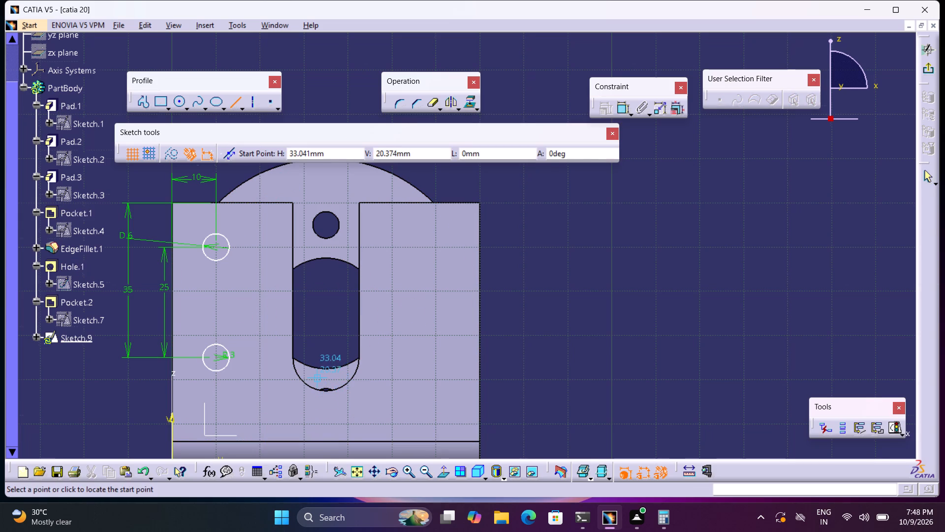
middle_drag(316, 374, 321, 325)
click(330, 248)
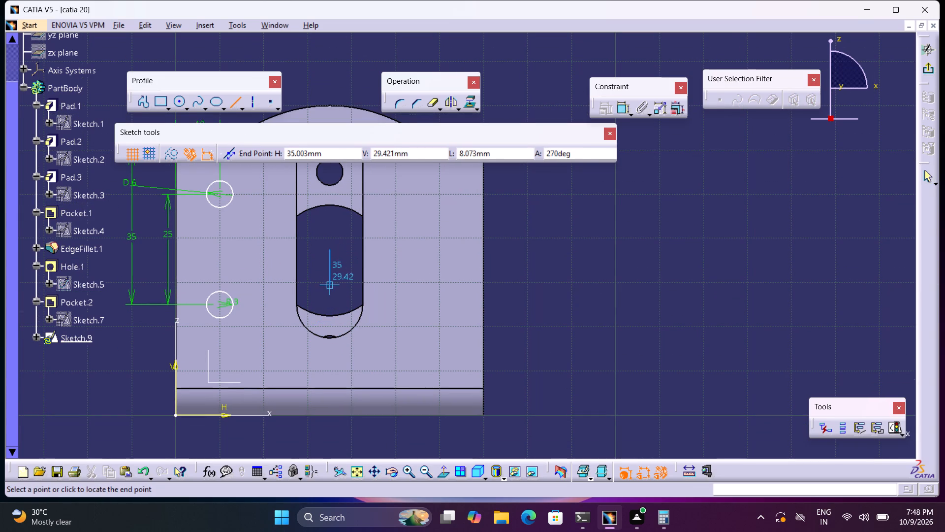
click(330, 286)
Dimension the vertical line at 35 mm from the slotted wall's right edge.
click(624, 106)
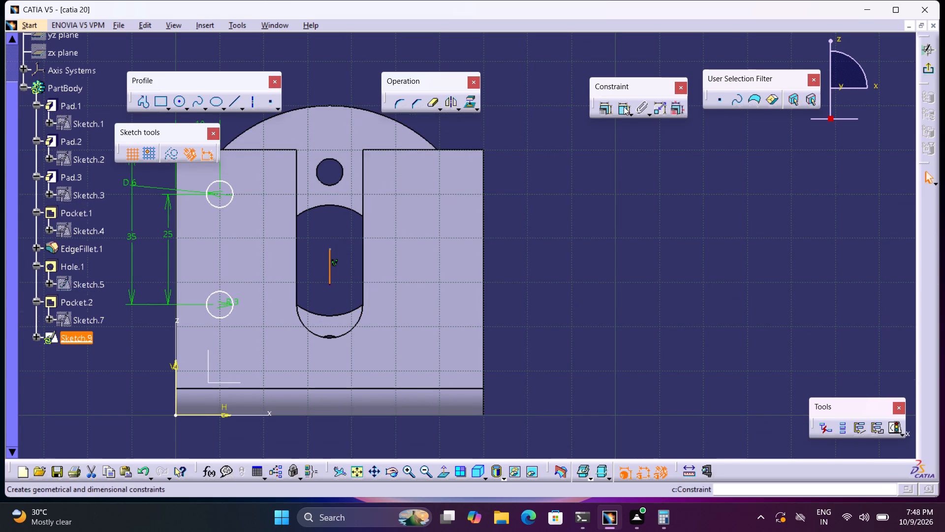
click(484, 382)
click(412, 440)
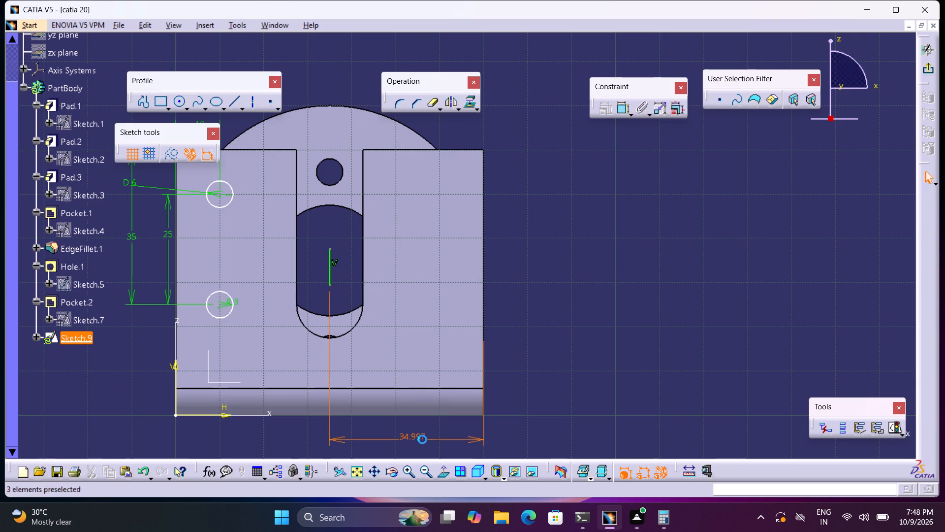
double_click(422, 440)
key(3)
key(5)
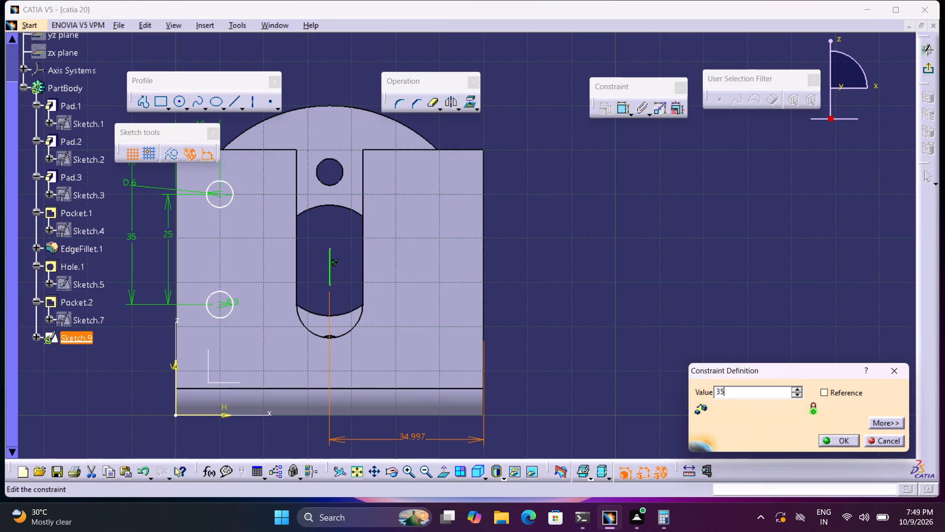
key(Return)
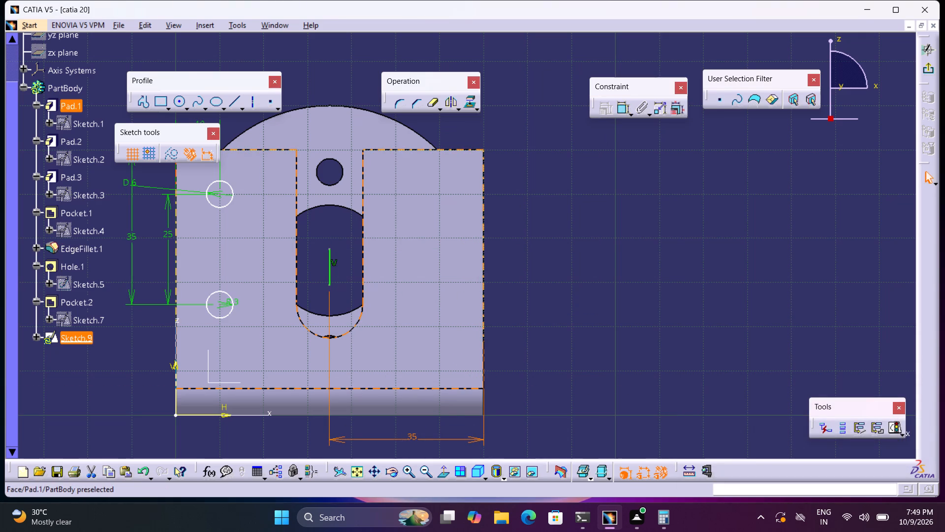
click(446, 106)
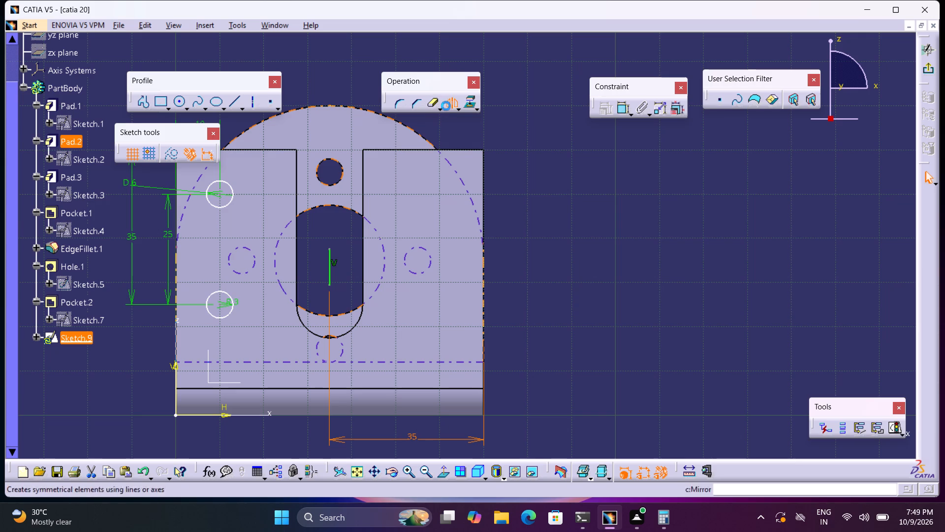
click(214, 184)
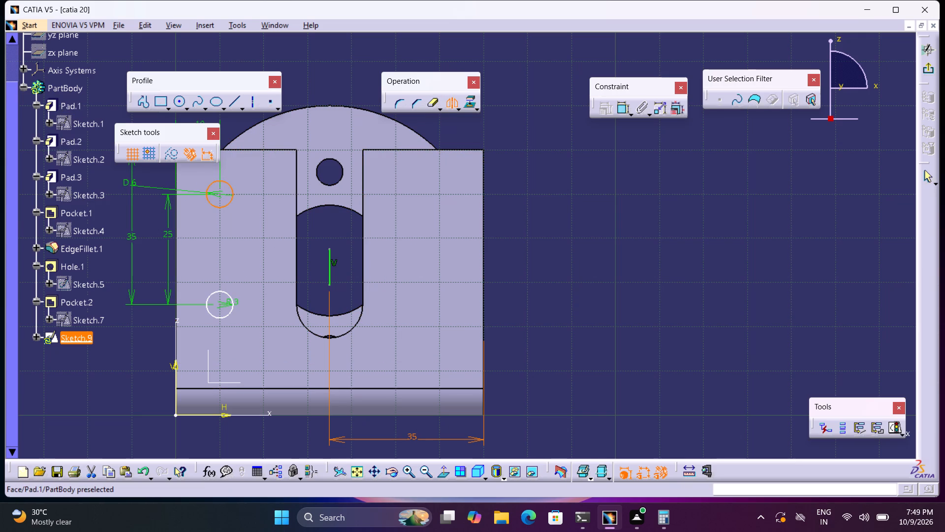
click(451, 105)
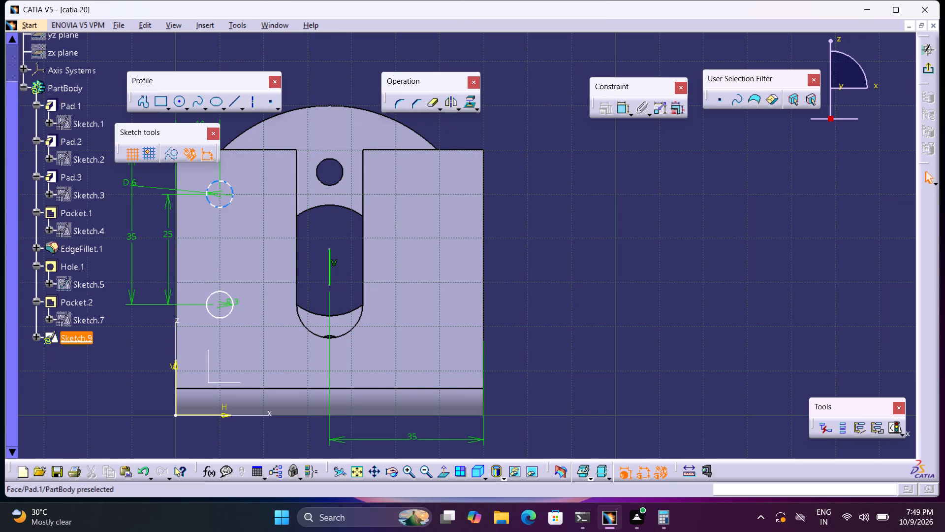
Mirror both 6 mm circles about the vertical line in the slot and exit the sketch.
click(236, 192)
click(227, 204)
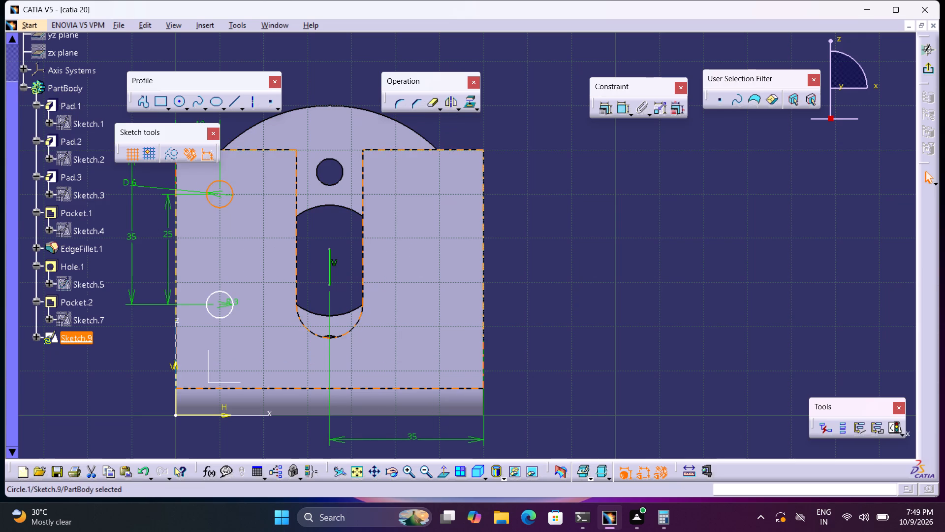
ctrl+click(219, 290)
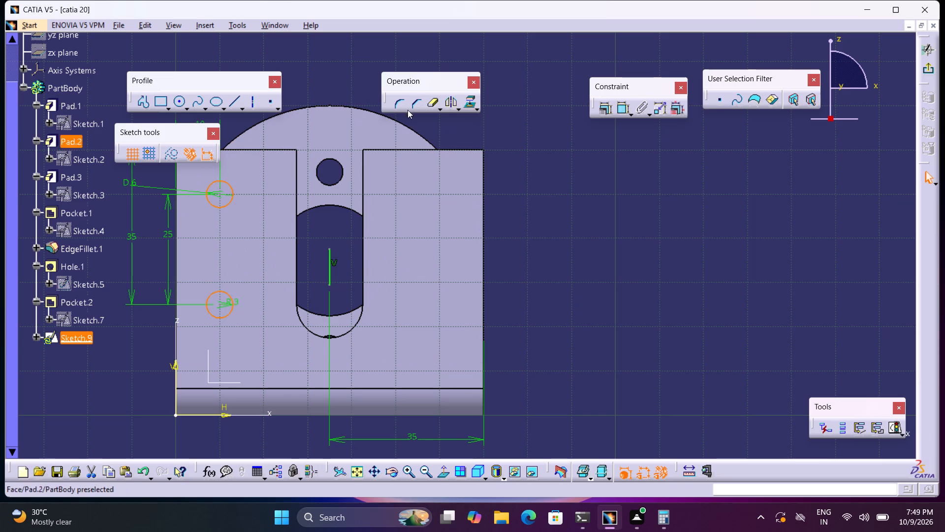
click(450, 103)
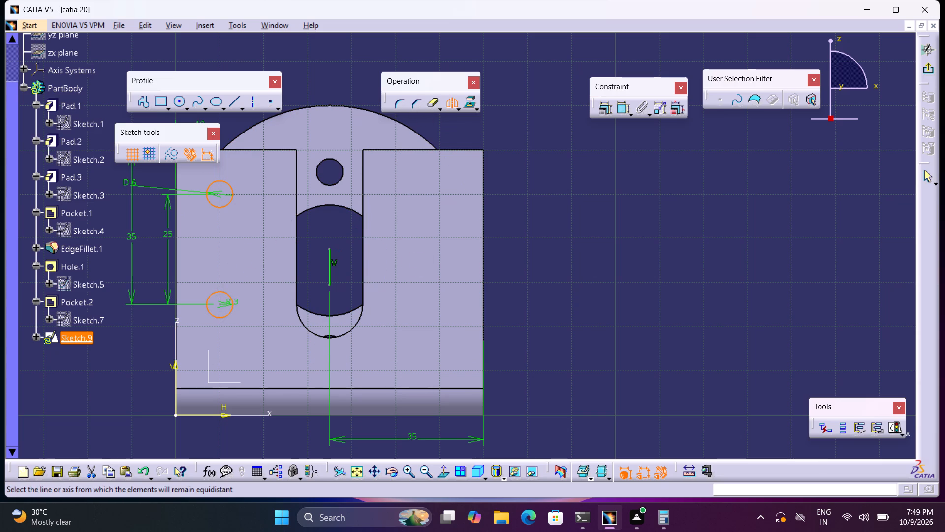
click(331, 255)
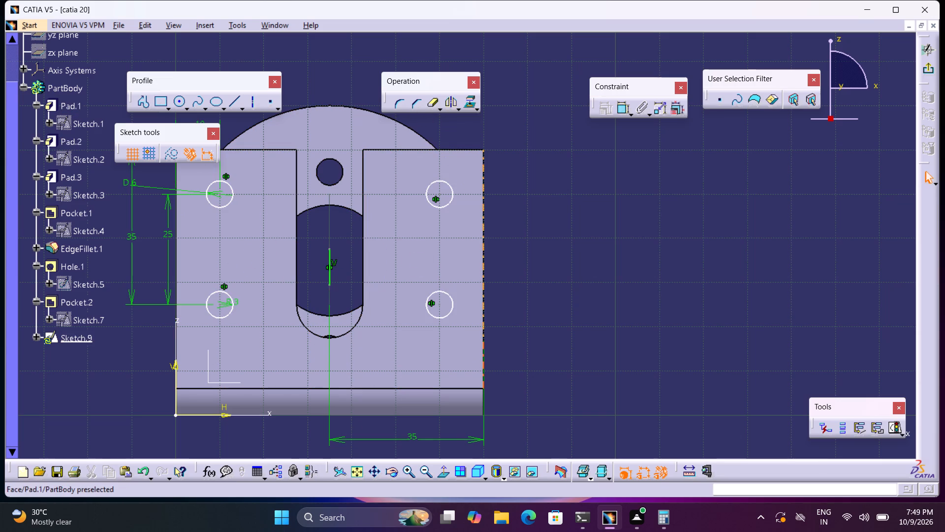
click(927, 69)
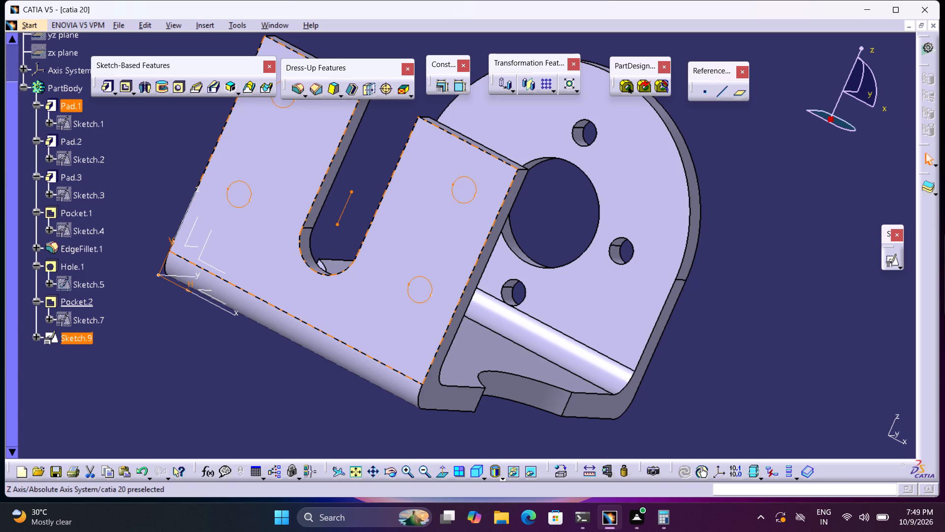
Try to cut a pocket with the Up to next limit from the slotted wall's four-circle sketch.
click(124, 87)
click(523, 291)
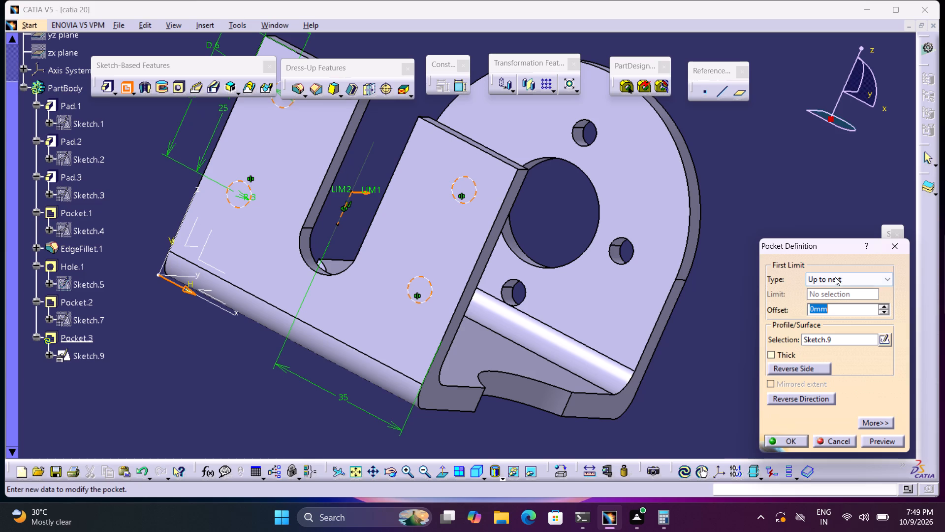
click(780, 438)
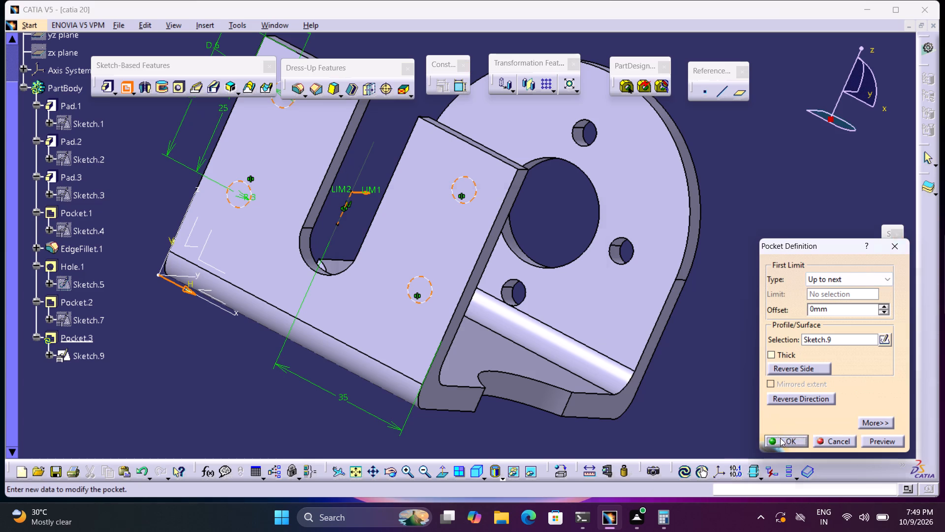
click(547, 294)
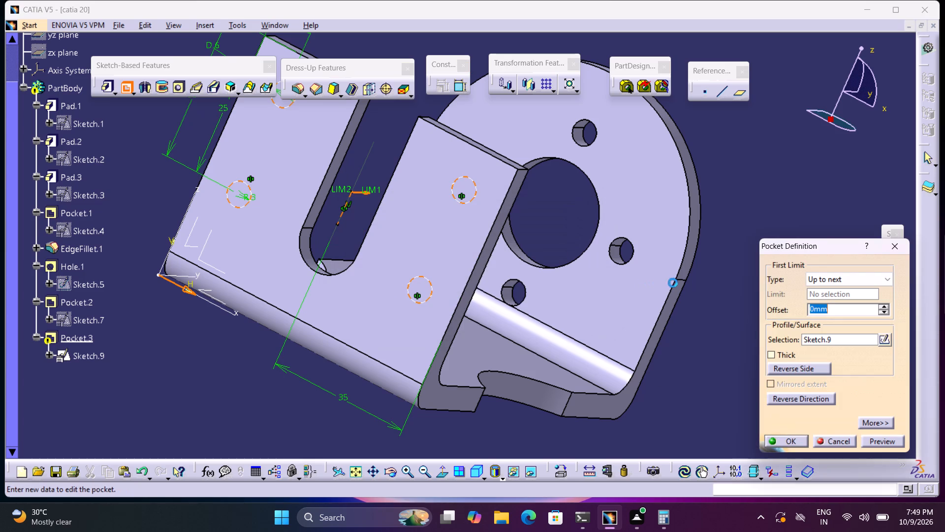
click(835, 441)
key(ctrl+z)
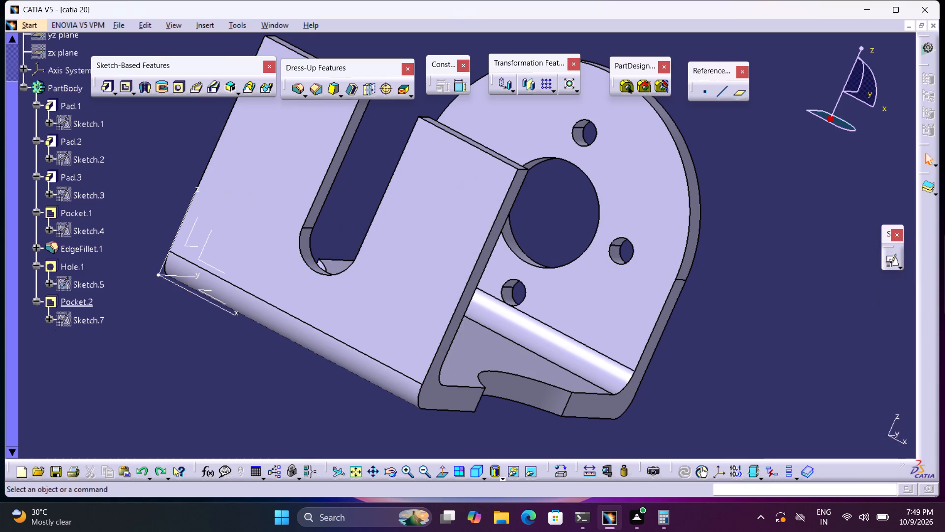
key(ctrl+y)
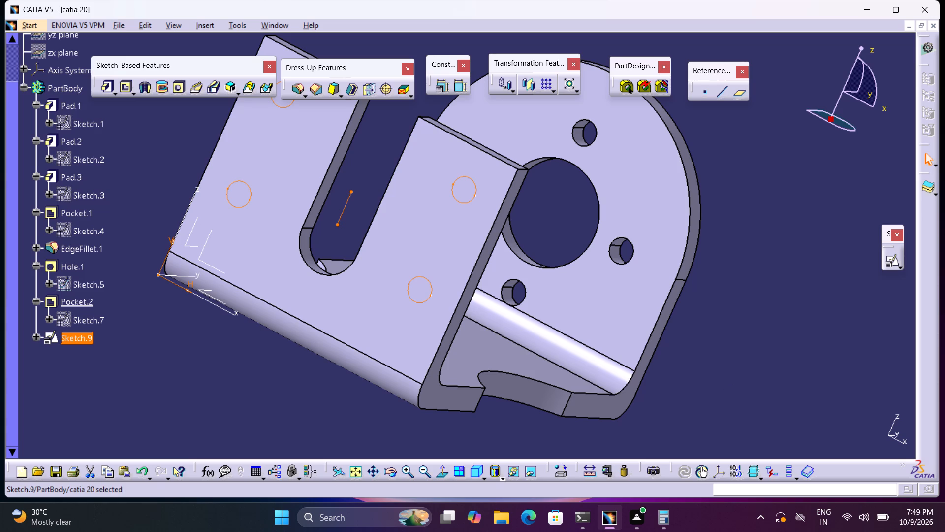
Reopen the four-circle sketch, delete the vertical line in the slot and exit the sketch.
click(422, 300)
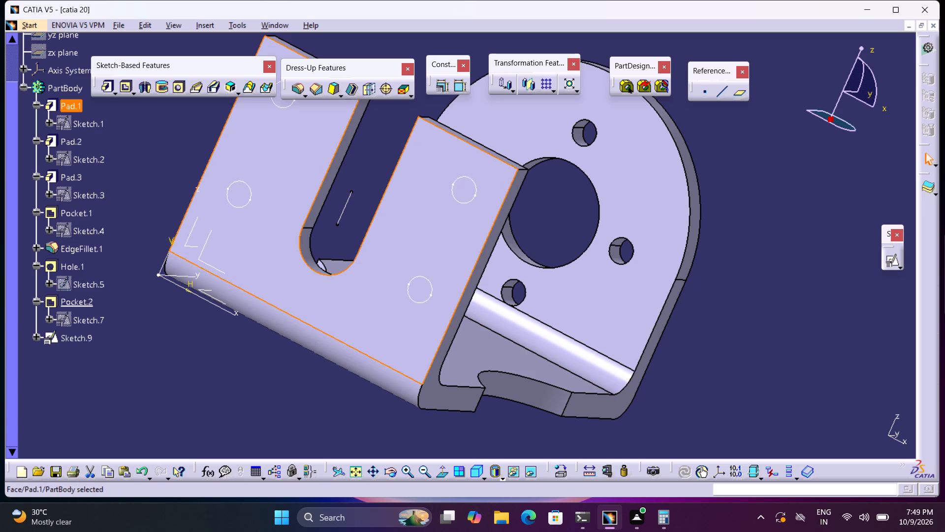
double_click(81, 344)
double_click(80, 341)
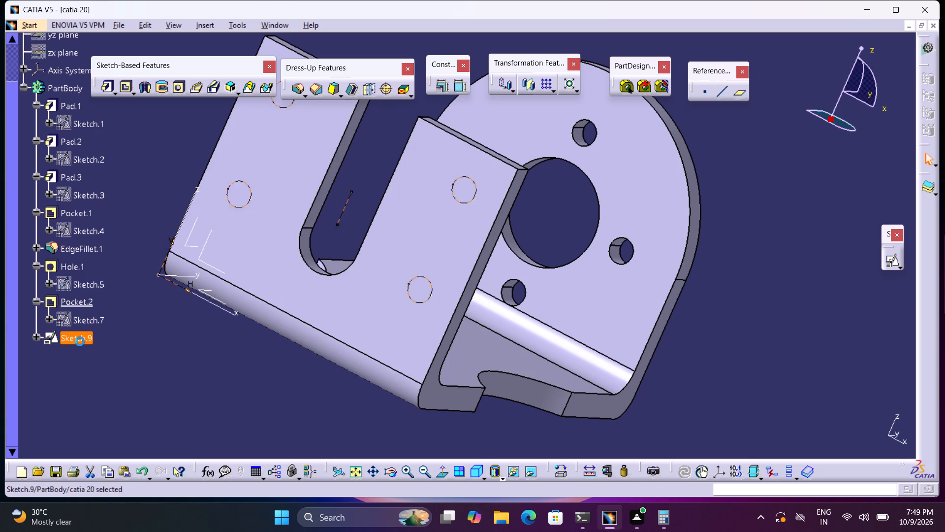
click(331, 278)
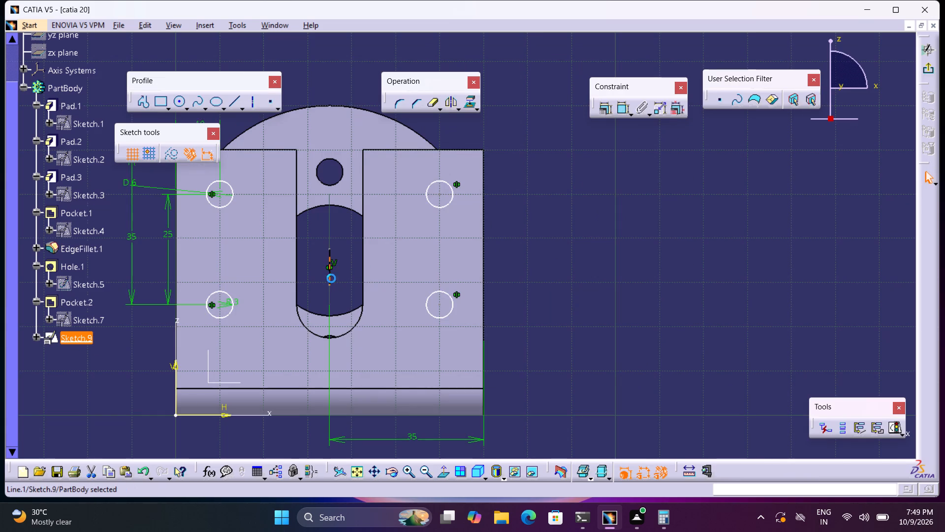
key(Delete)
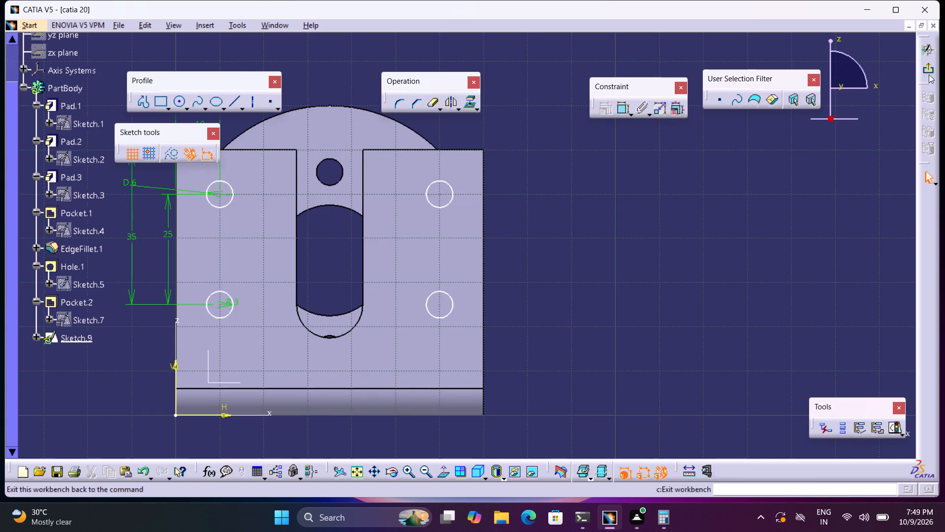
click(929, 73)
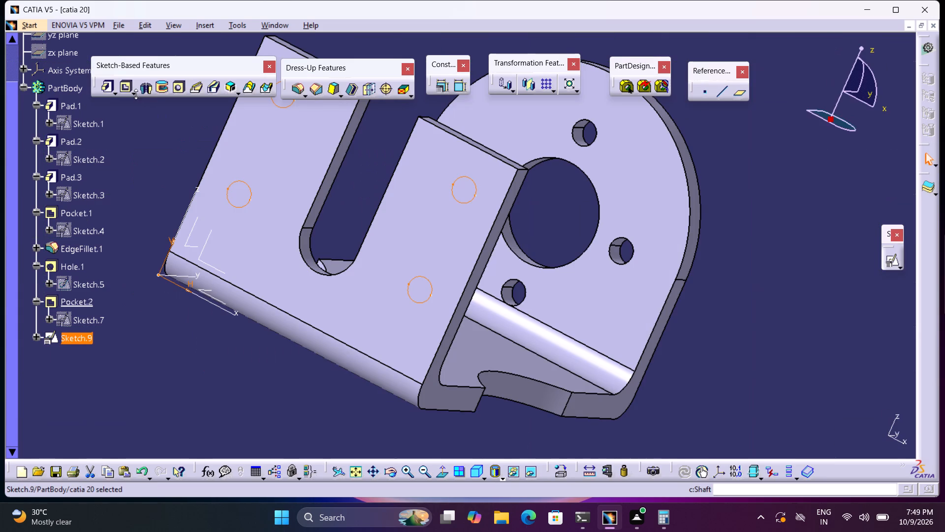
Pocket the four 6 mm circles through the slotted wall using the Up to next limit with a 0 mm offset.
click(125, 84)
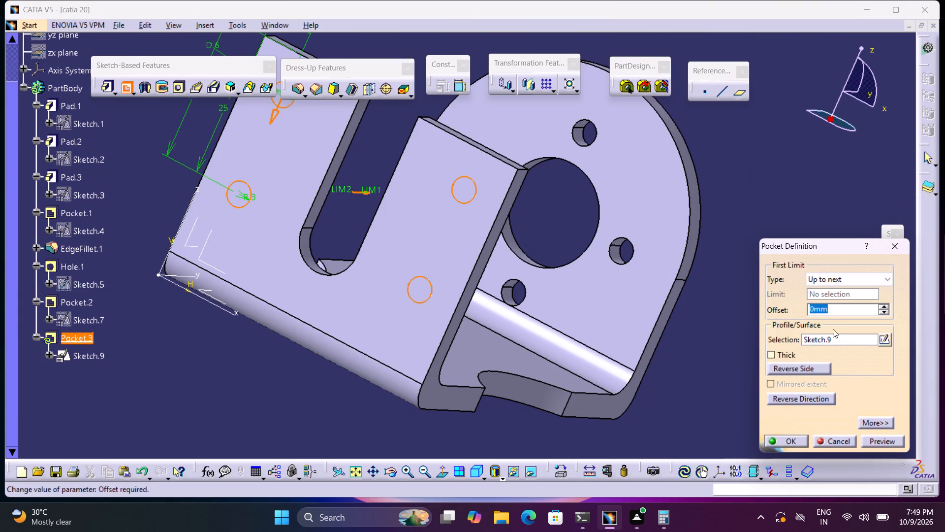
middle_drag(753, 358, 732, 387)
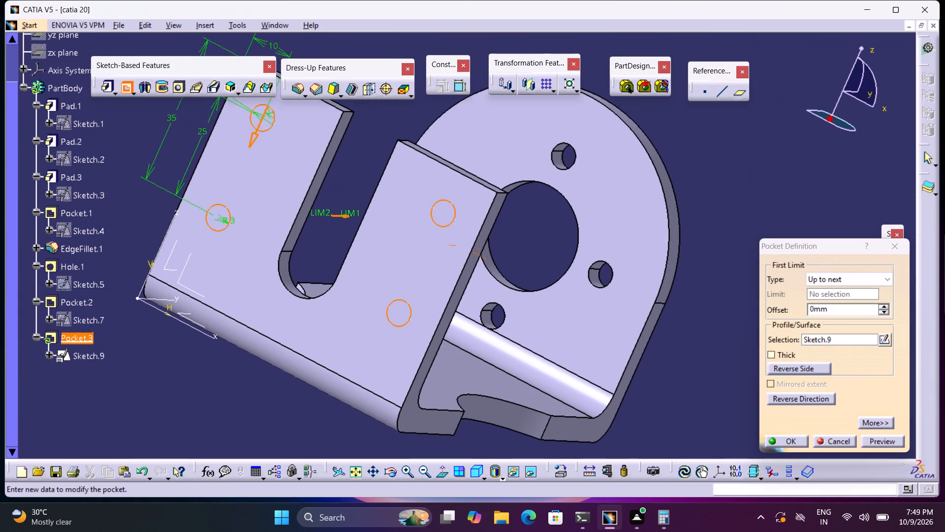
middle_drag(732, 387, 735, 415)
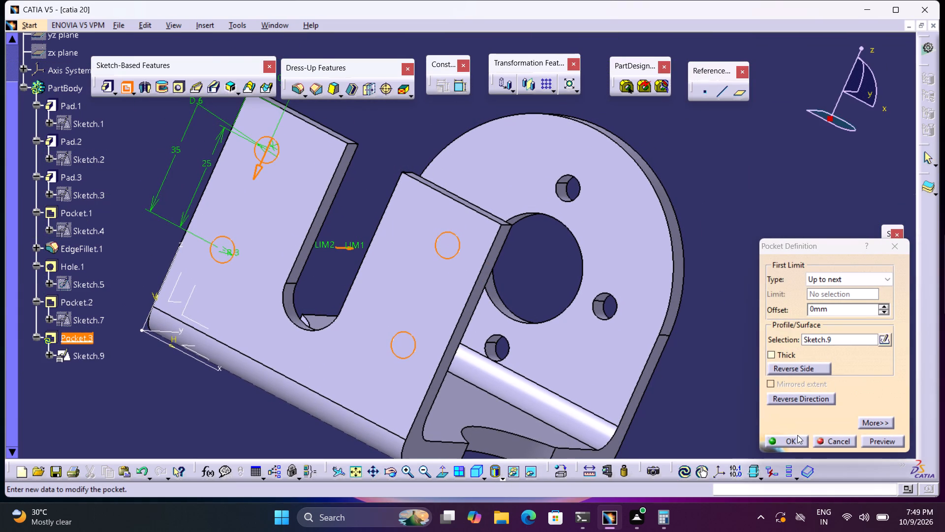
click(797, 433)
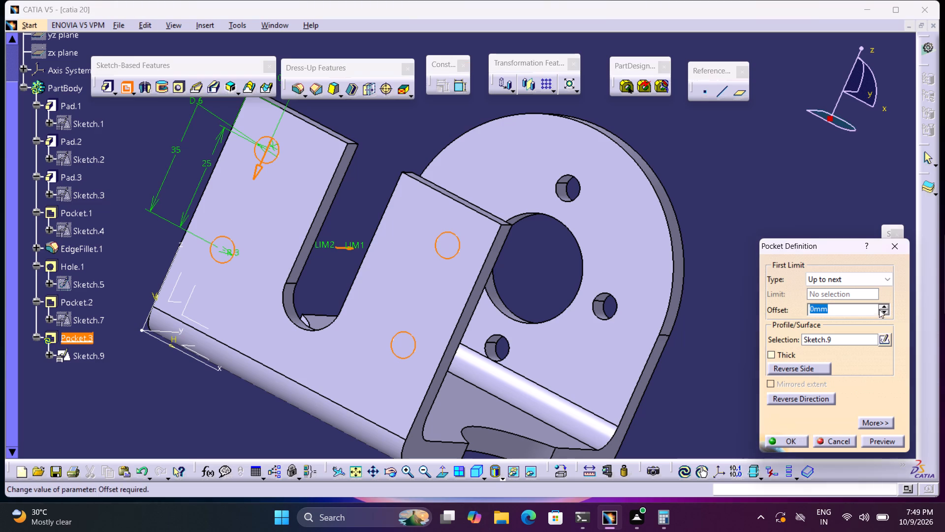
click(860, 278)
click(846, 303)
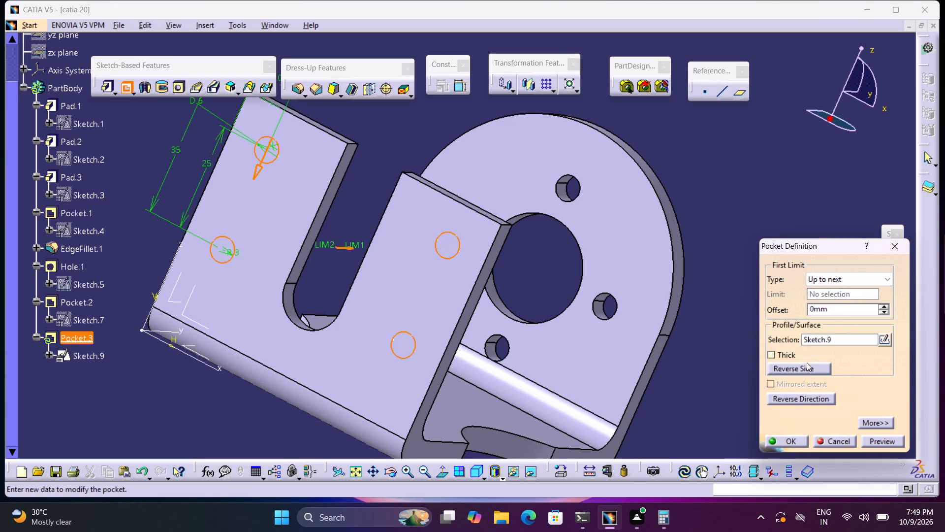
click(770, 439)
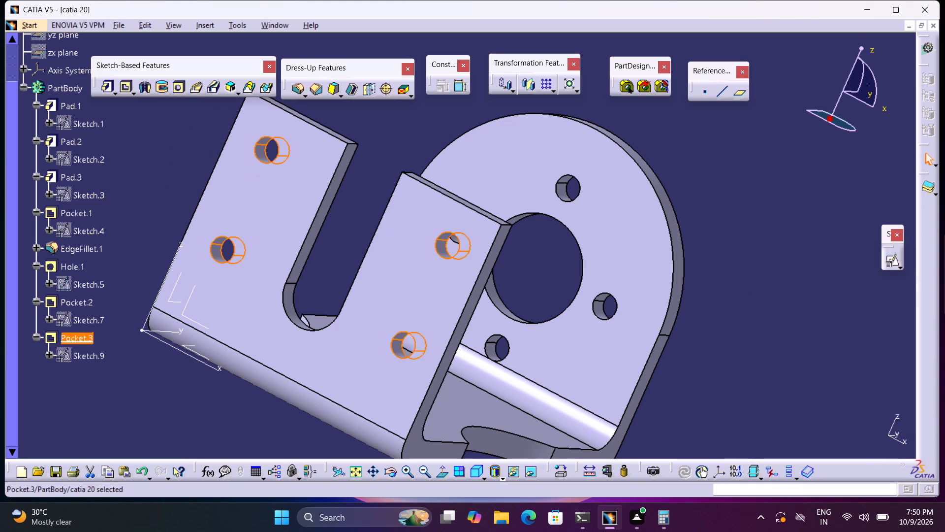
click(773, 407)
Open a positioned sketch on the base plate's upper face with the axes swapped and V reversed.
middle_drag(767, 381, 760, 382)
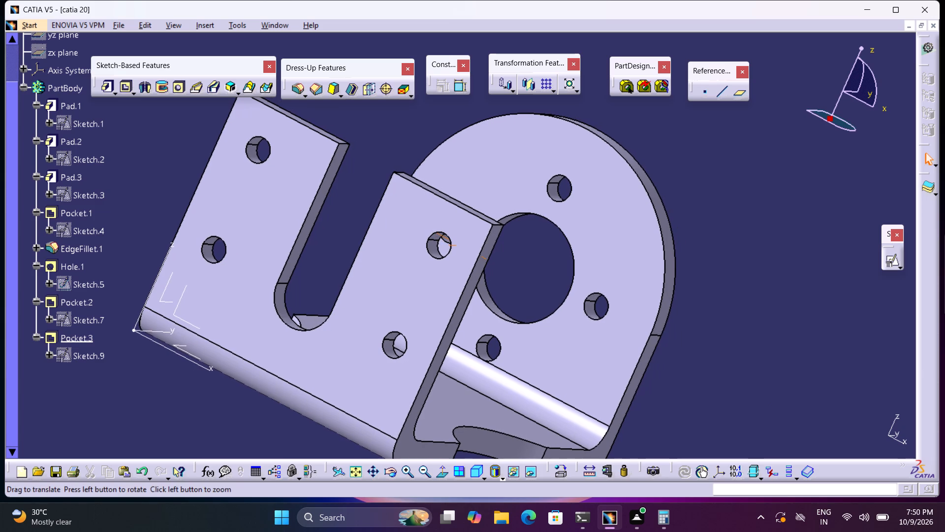
click(480, 474)
middle_drag(677, 409, 614, 327)
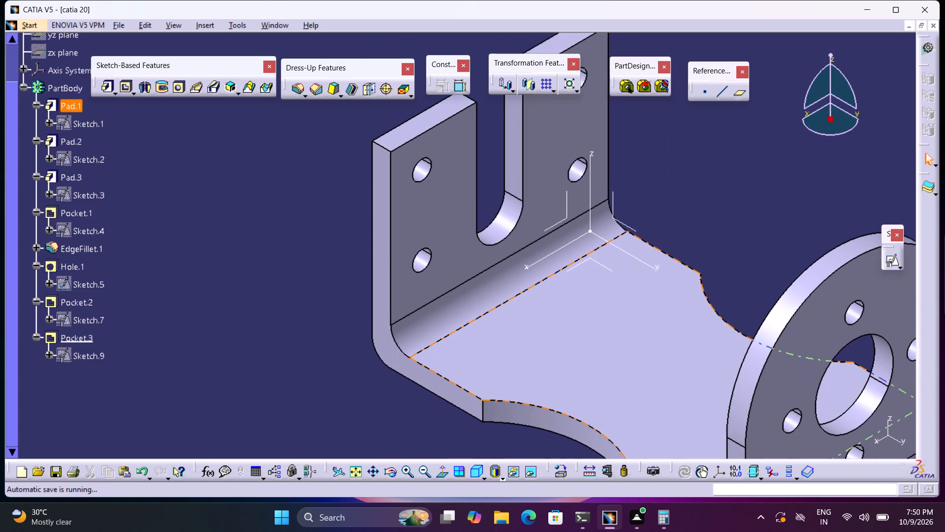
click(890, 262)
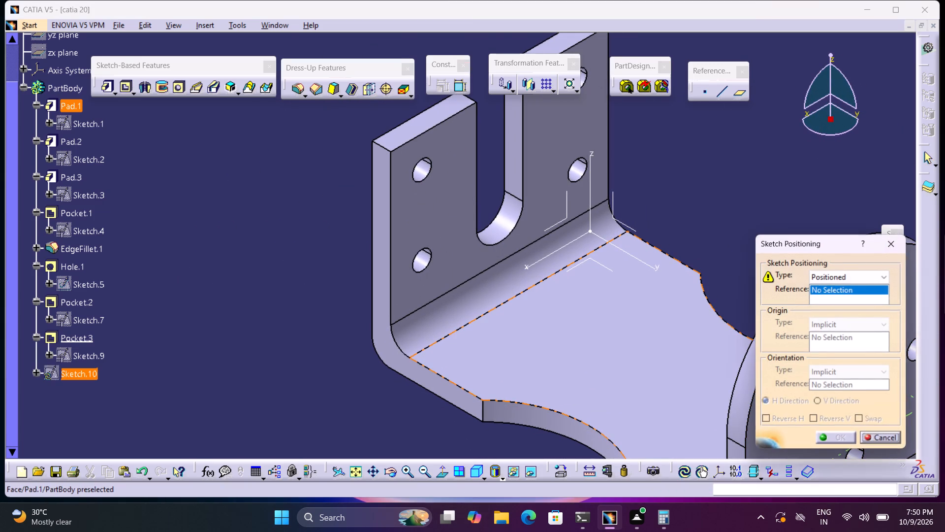
click(680, 338)
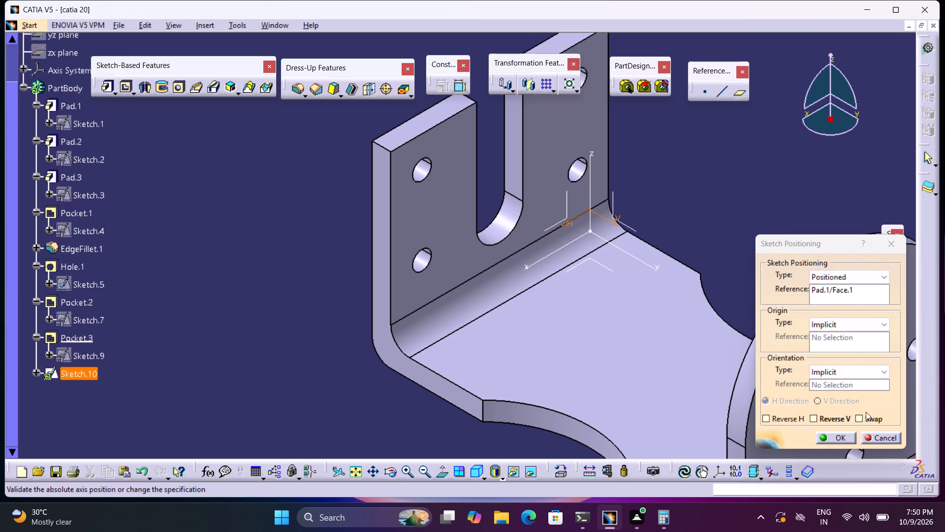
click(859, 420)
click(813, 420)
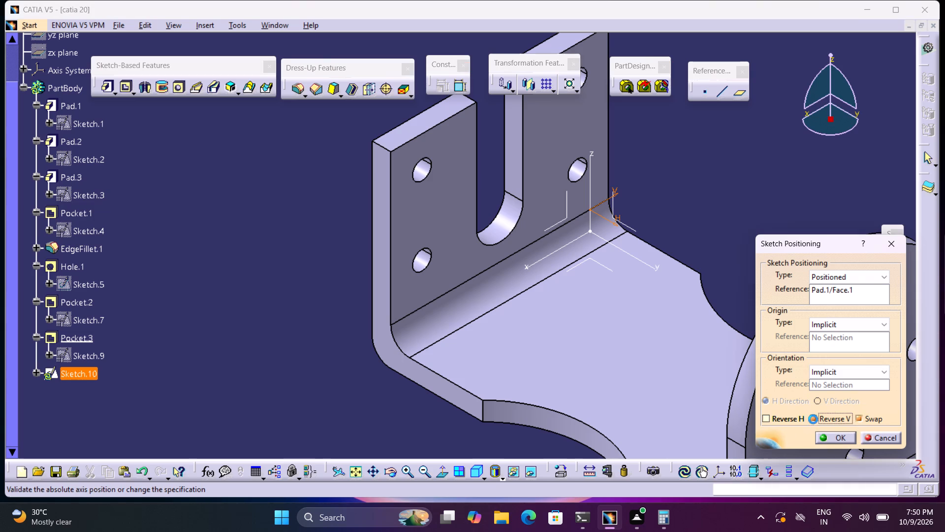
click(825, 434)
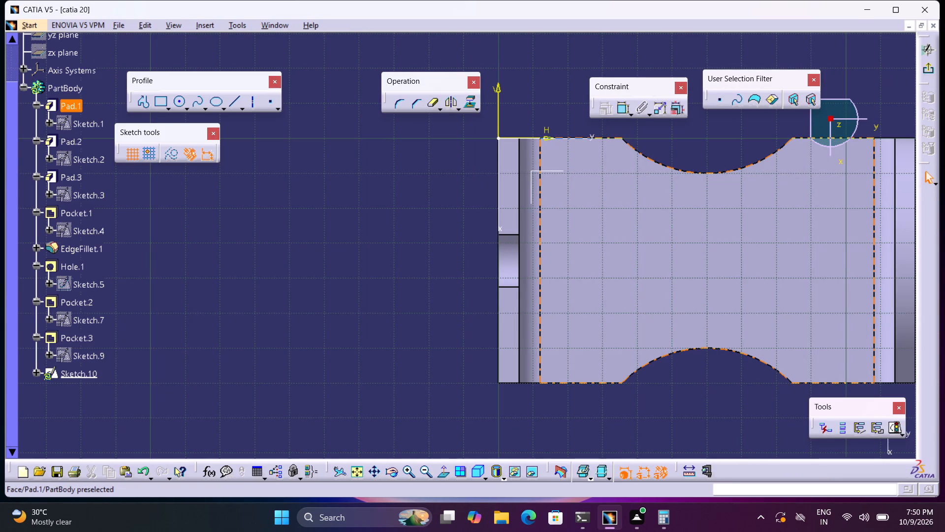
Draw a vertical construction line about 25 mm long midway along the base plate, between the two arc cutouts.
middle_drag(736, 286, 599, 264)
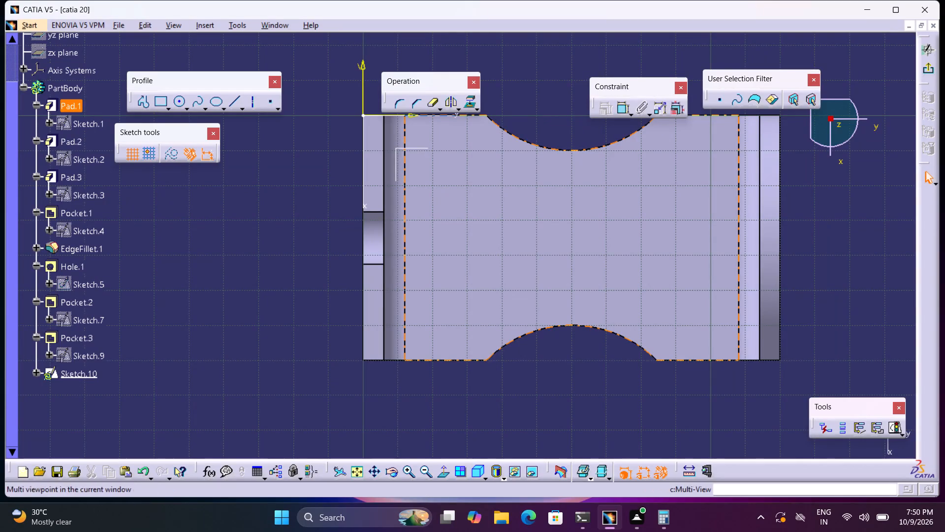
click(235, 103)
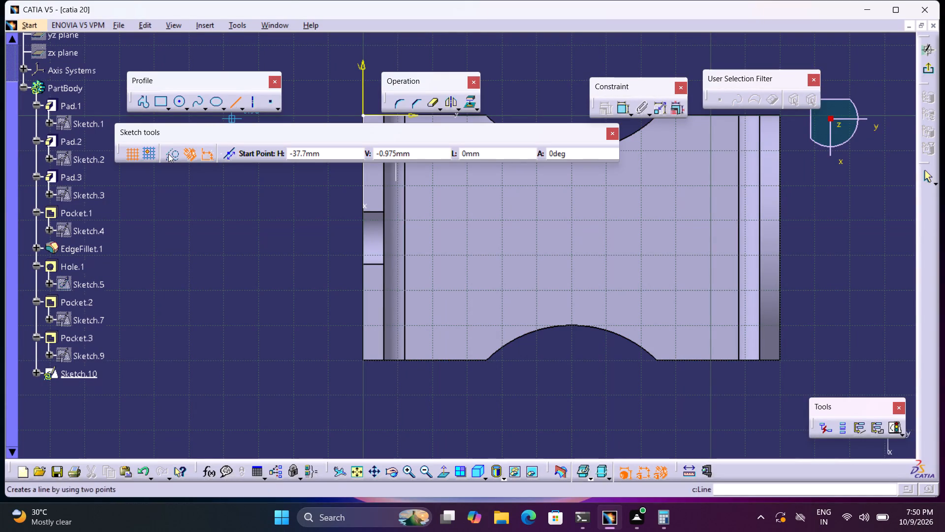
click(169, 154)
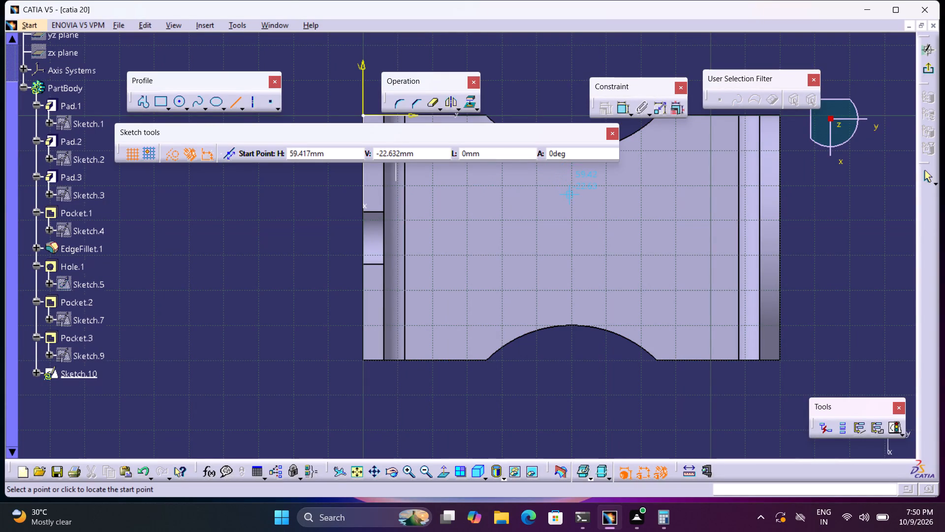
click(572, 196)
click(572, 283)
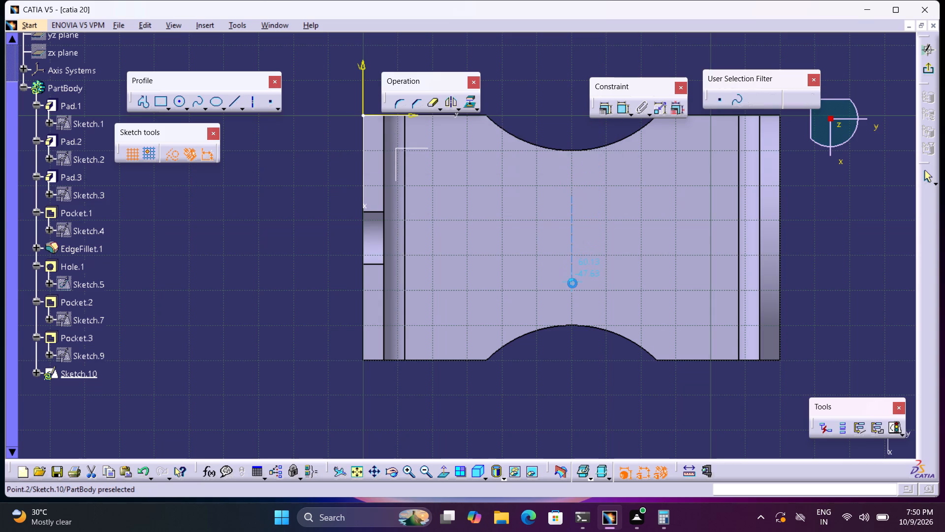
Dimension the vertical construction line at 60 mm from the arched wall's outer edge.
click(625, 106)
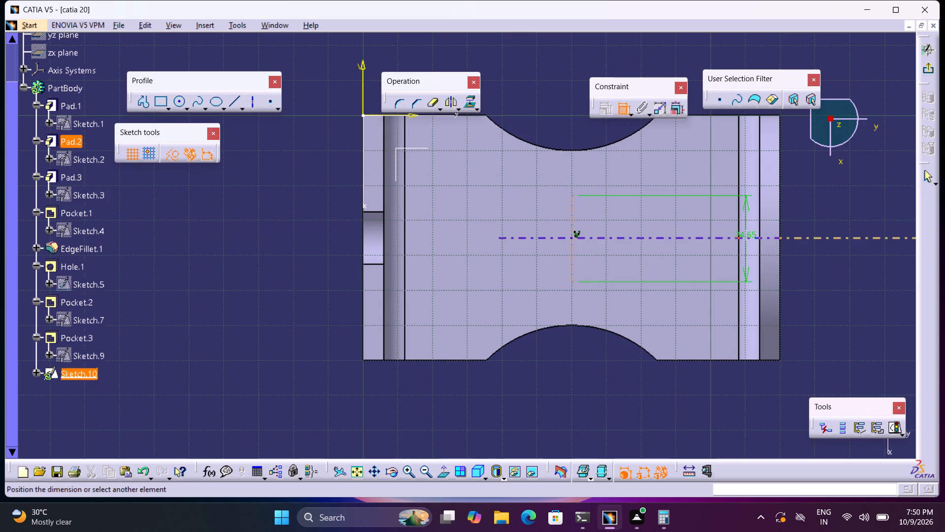
click(779, 235)
click(702, 404)
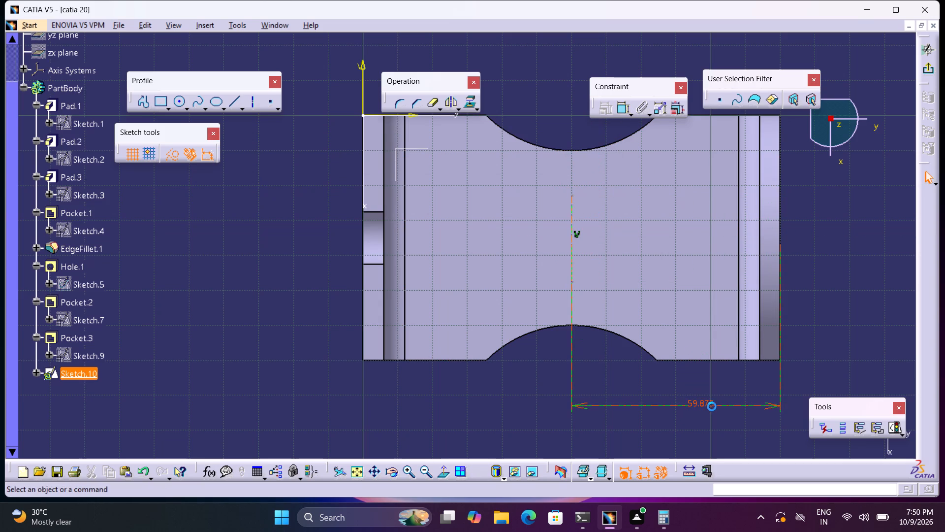
double_click(709, 404)
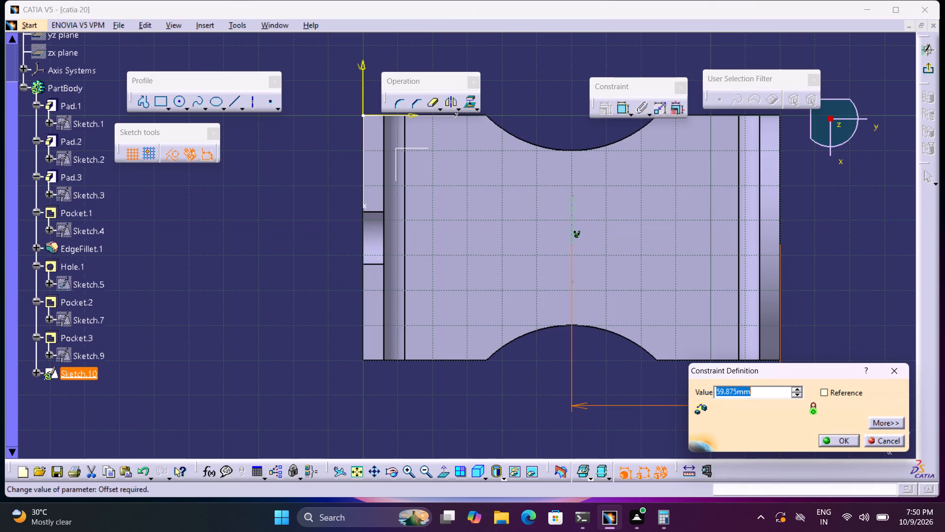
text(60)
key(Return)
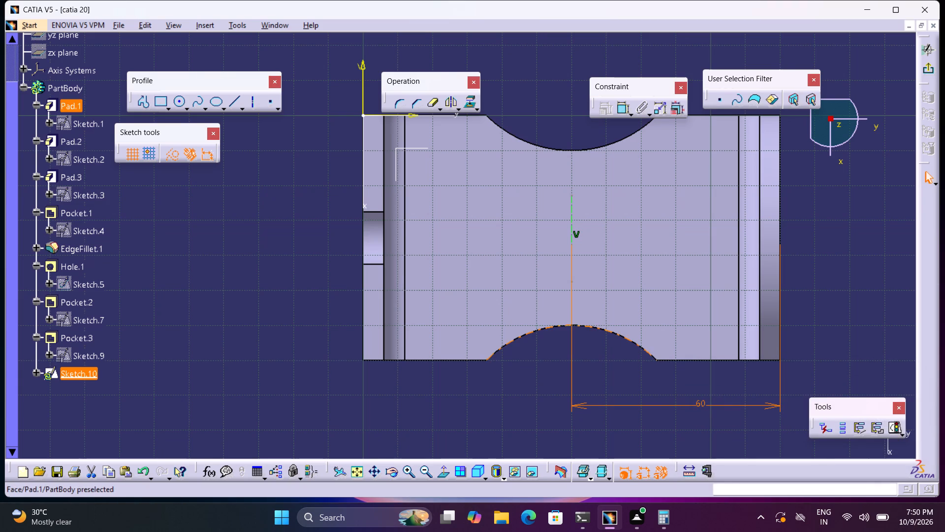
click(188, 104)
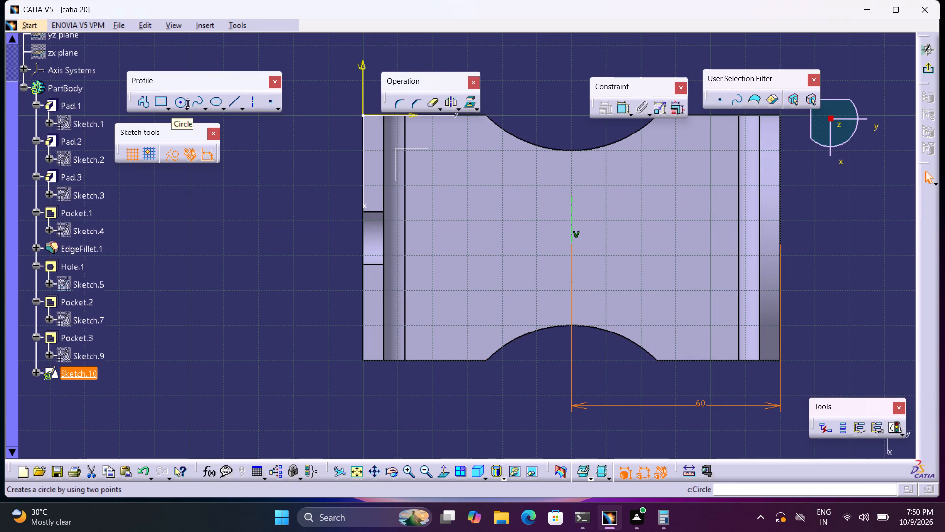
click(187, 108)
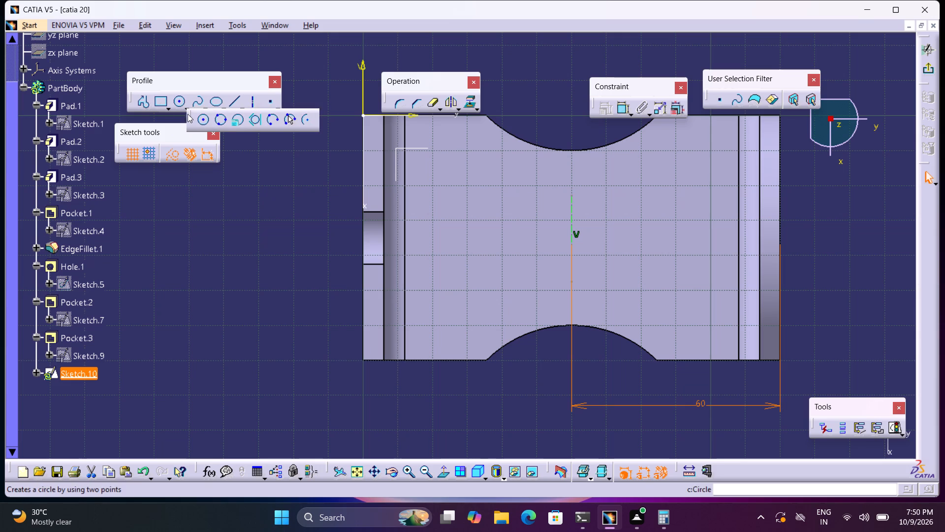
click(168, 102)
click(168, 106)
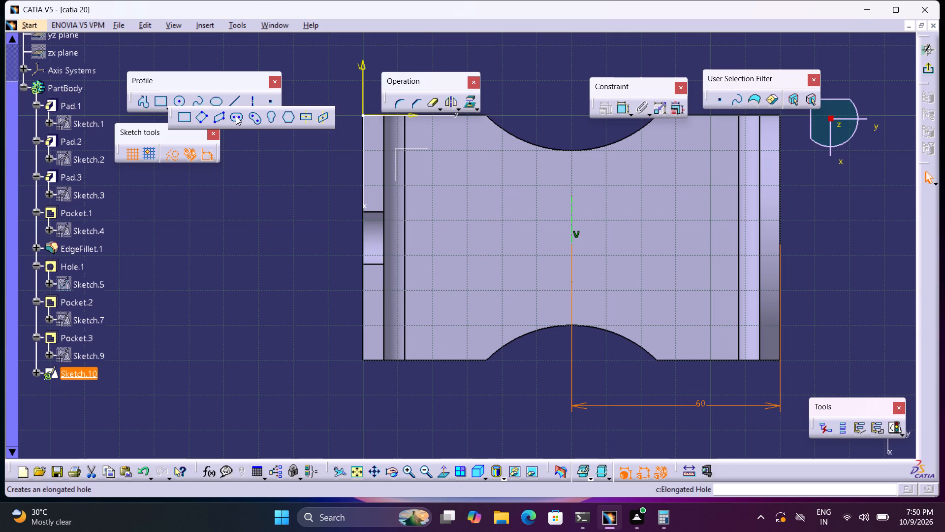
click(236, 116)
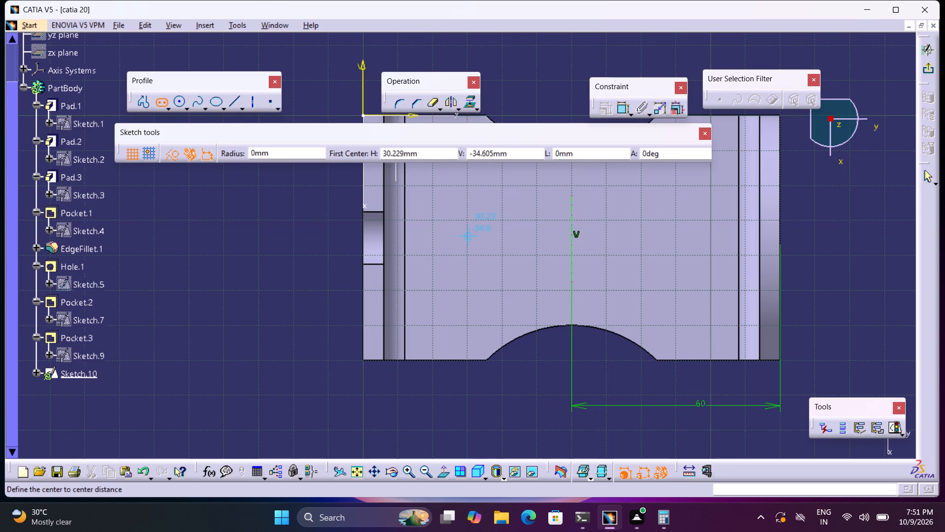
Draw a horizontal construction line about 19 mm long across the vertical construction line, midway along it.
click(237, 100)
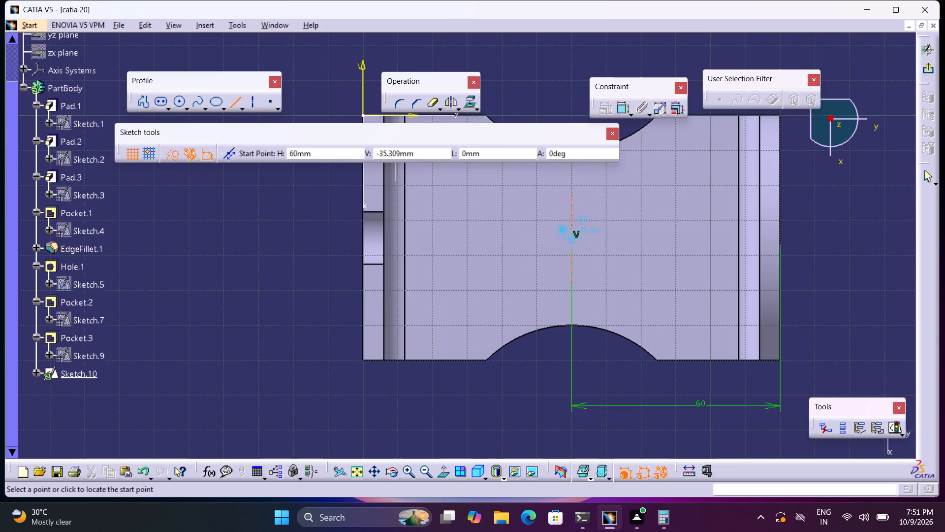
click(537, 236)
click(602, 236)
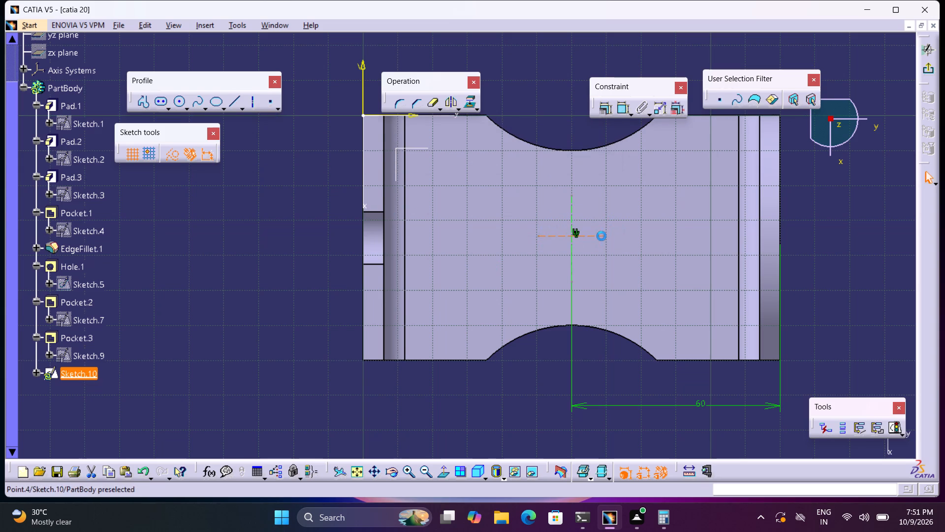
Dimension the horizontal construction line at 35 mm from the base plate's straight edge opposite the sketch origin.
click(622, 111)
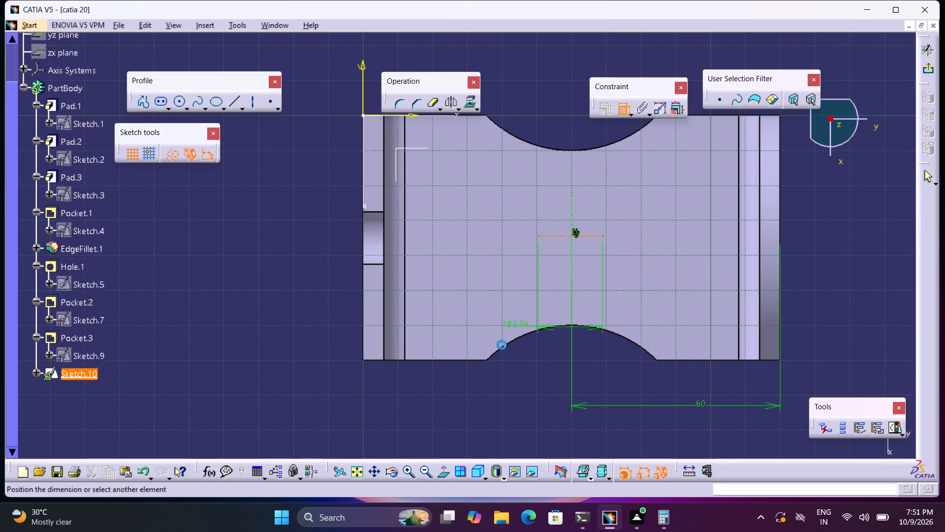
click(481, 361)
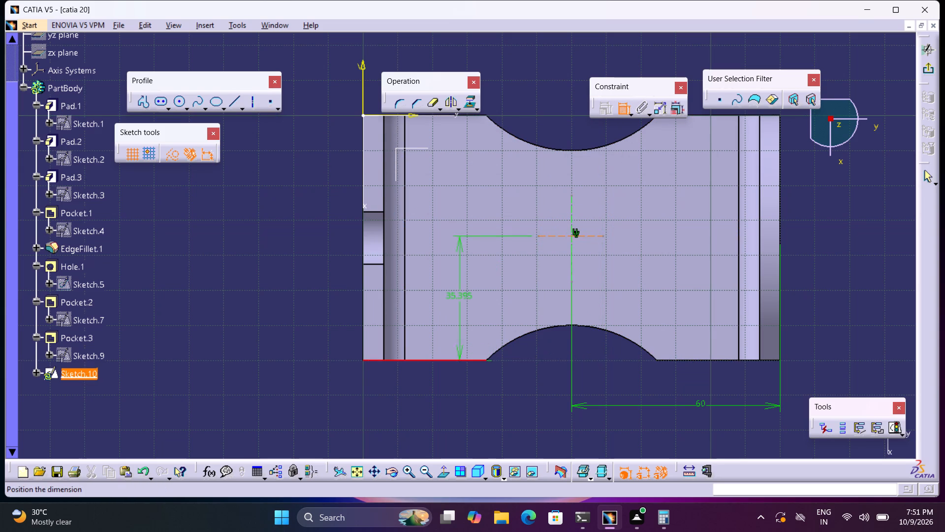
click(611, 348)
double_click(610, 345)
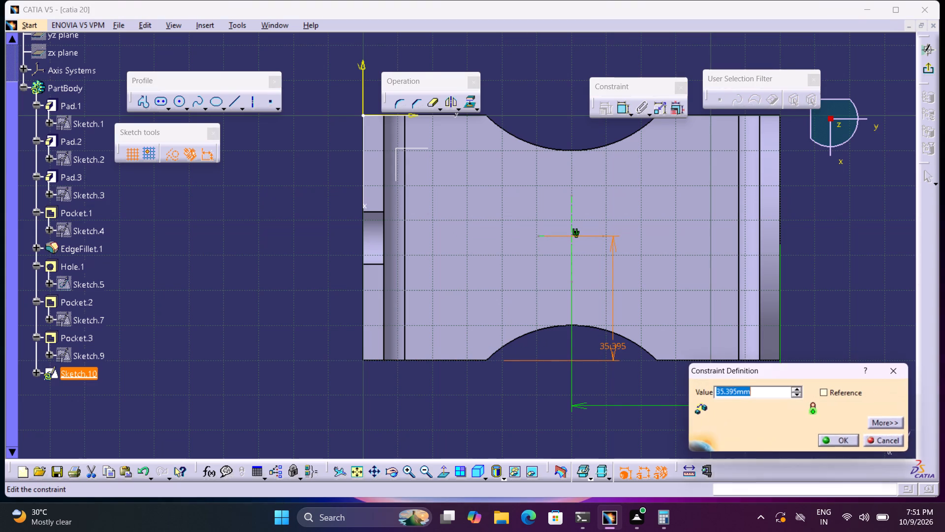
key(3)
key(5)
key(Return)
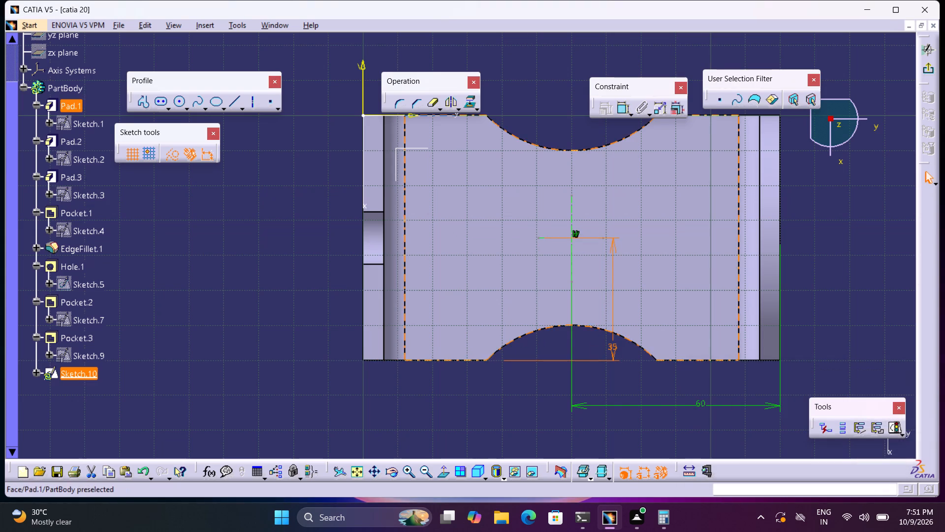
Draw a horizontal elongated hole, radius 6 mm and centre distance about 13 mm, between the slotted wall and the vertical construction line, level with the horizontal one.
click(162, 101)
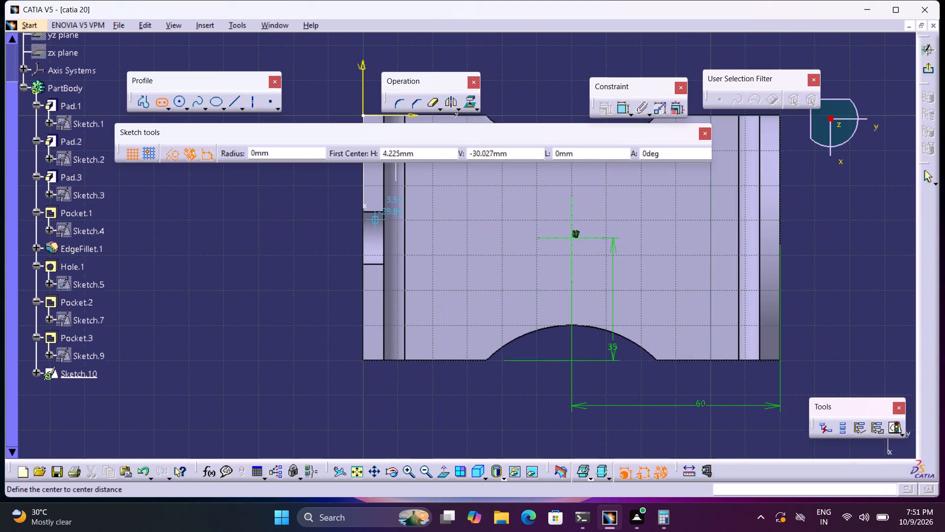
click(485, 239)
click(533, 236)
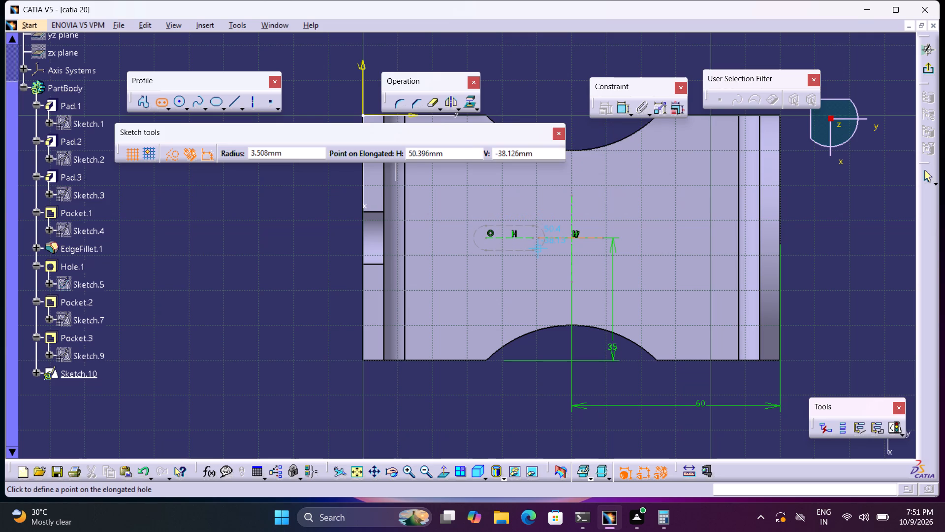
key(Tab)
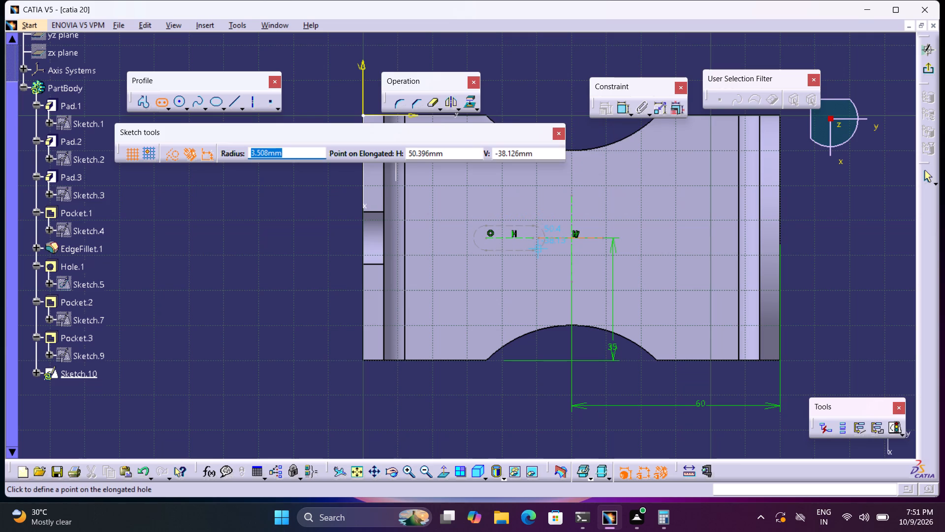
key(6)
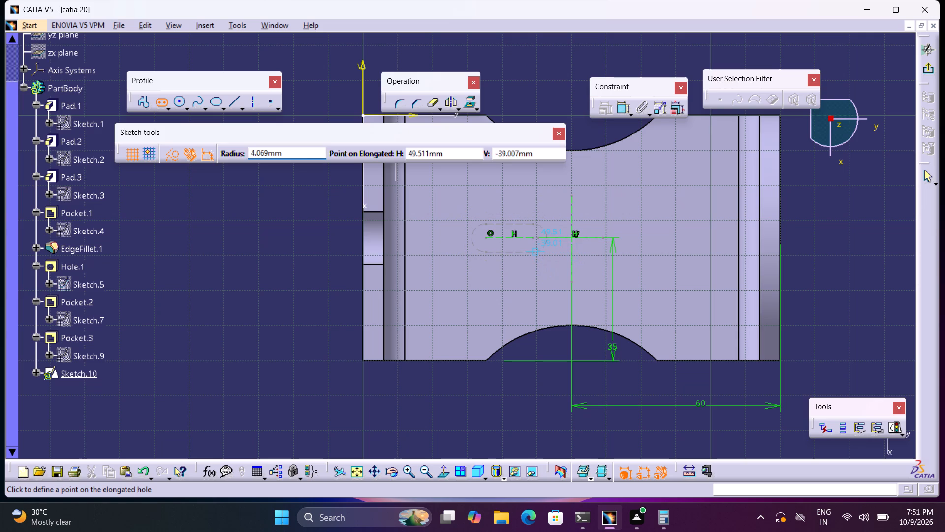
key(BackSpace)
key(6)
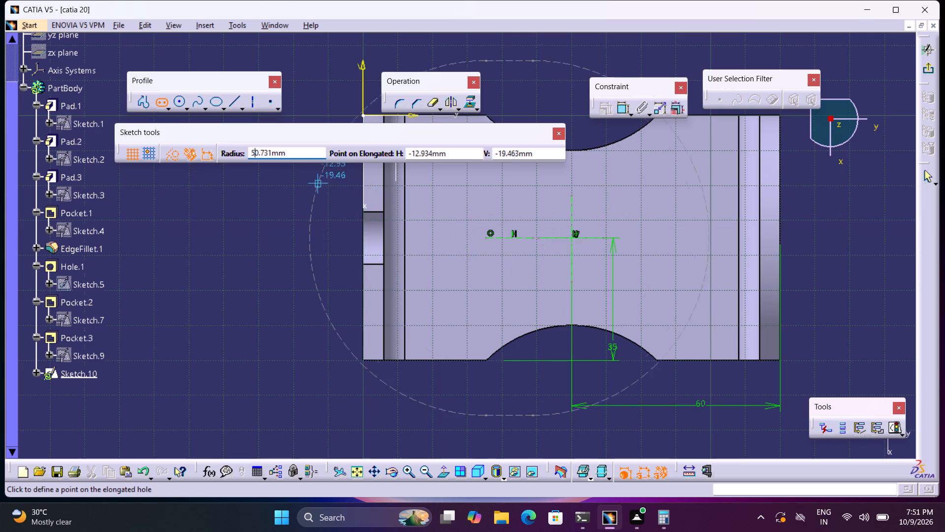
drag(307, 154, 235, 163)
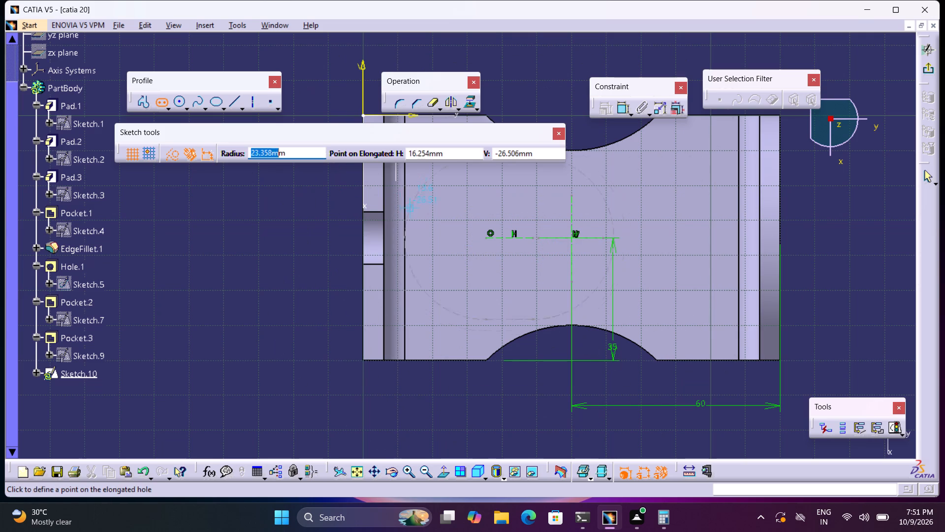
key(6)
key(Return)
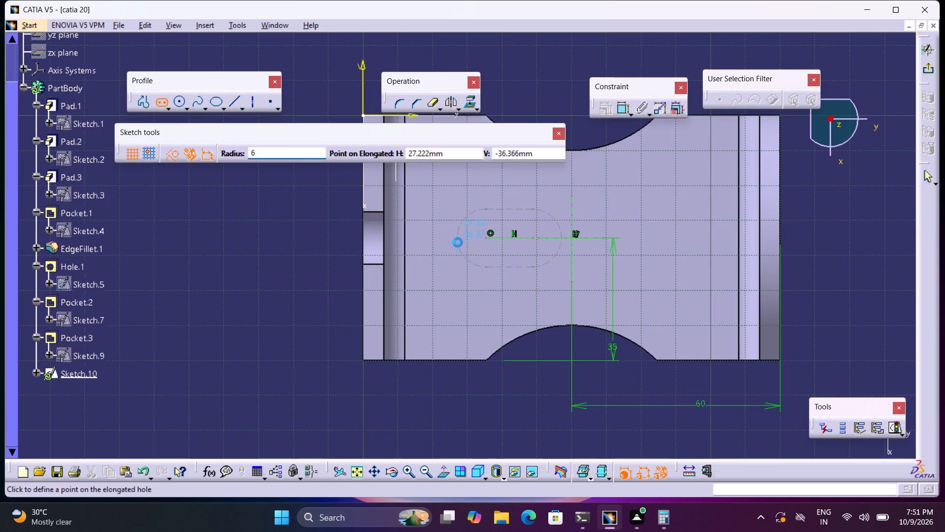
Dimension the distance between the elongated hole's two arc centres at 20 mm.
middle_drag(516, 285, 515, 285)
right_click(515, 285)
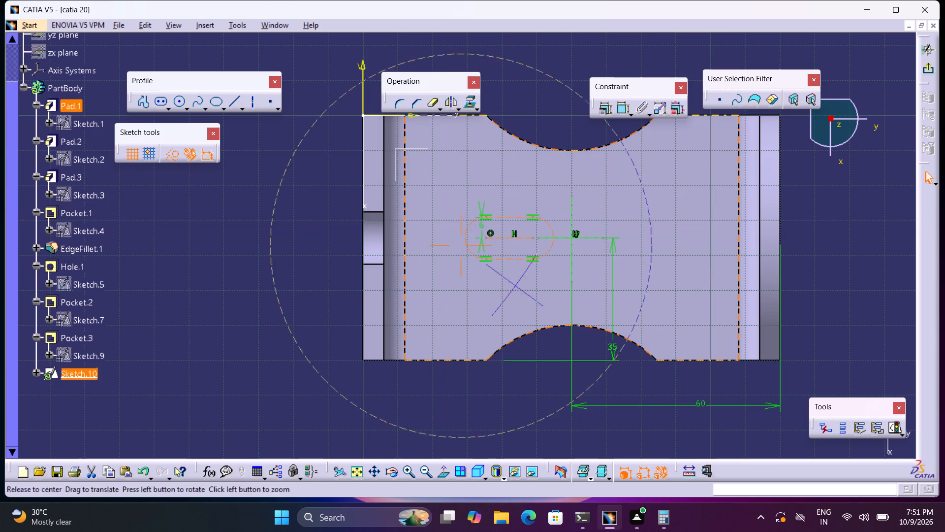
middle_drag(515, 285, 475, 207)
middle_drag(640, 248, 546, 300)
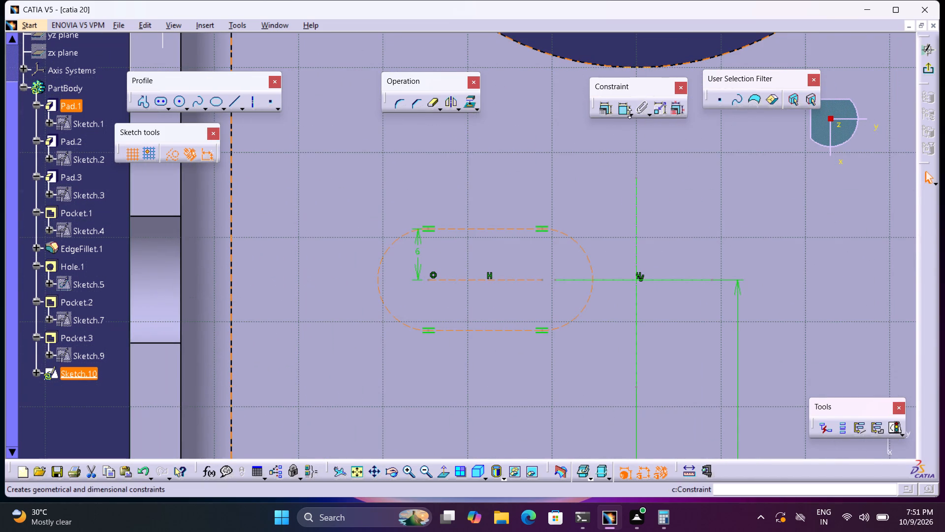
click(625, 112)
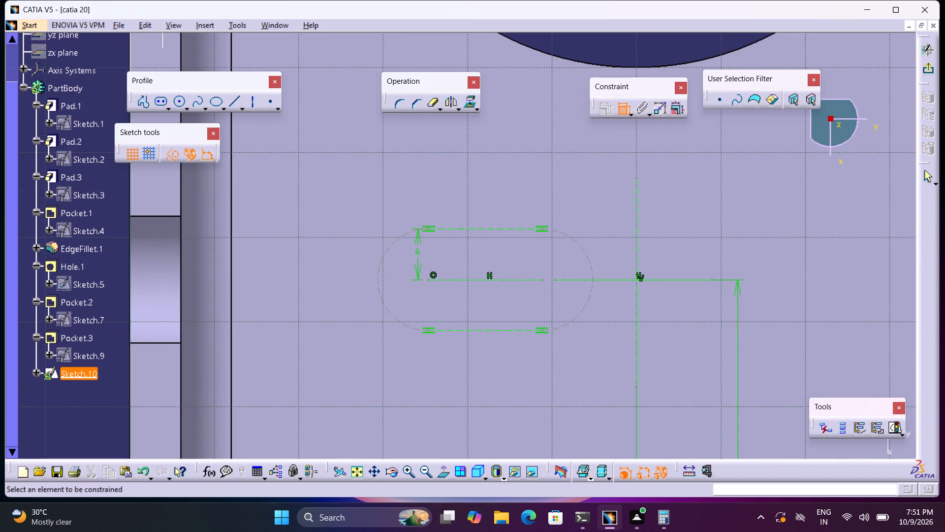
click(543, 279)
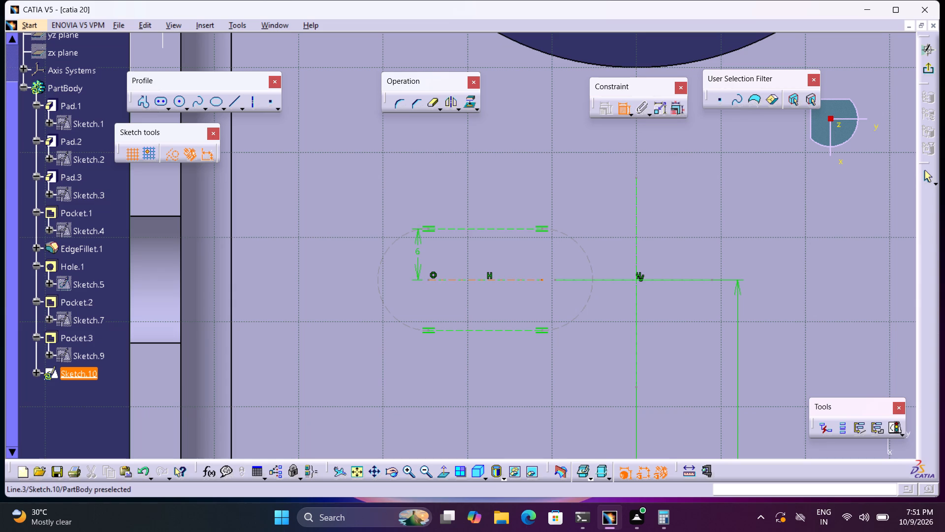
click(429, 280)
click(477, 196)
double_click(482, 195)
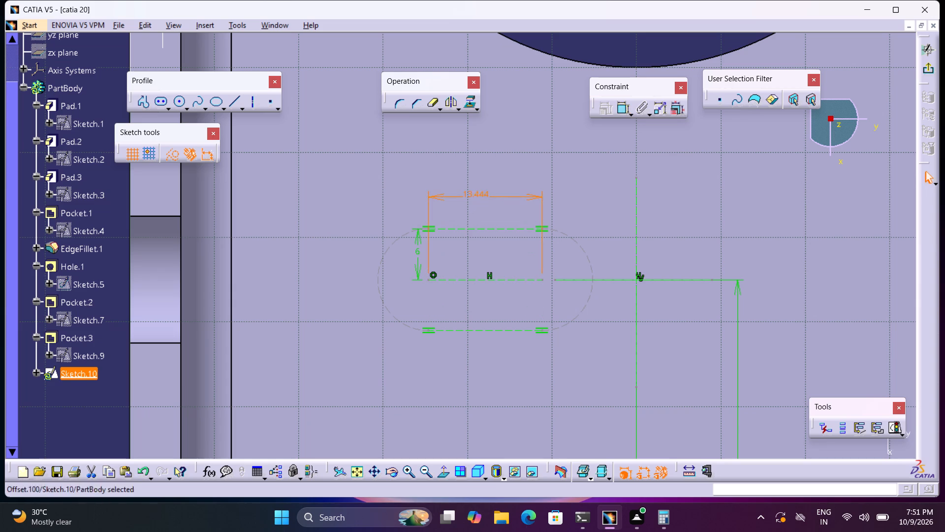
key(2)
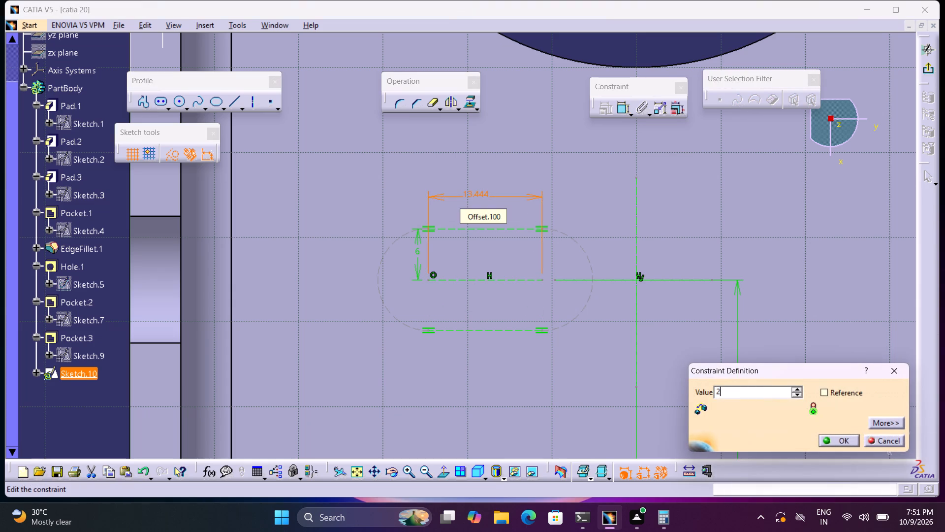
key(0)
key(Return)
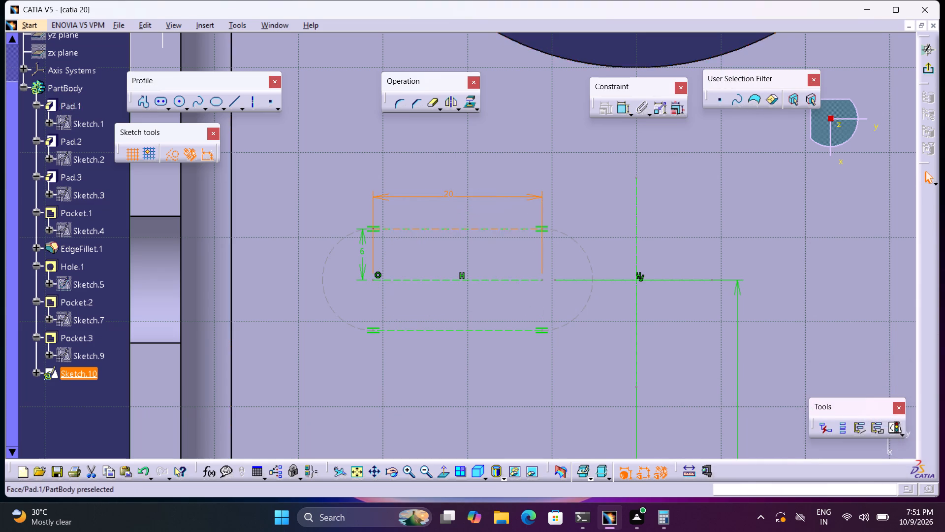
Dimension the elongated hole's nearer arc centre at 20 mm from the vertical construction line.
click(625, 107)
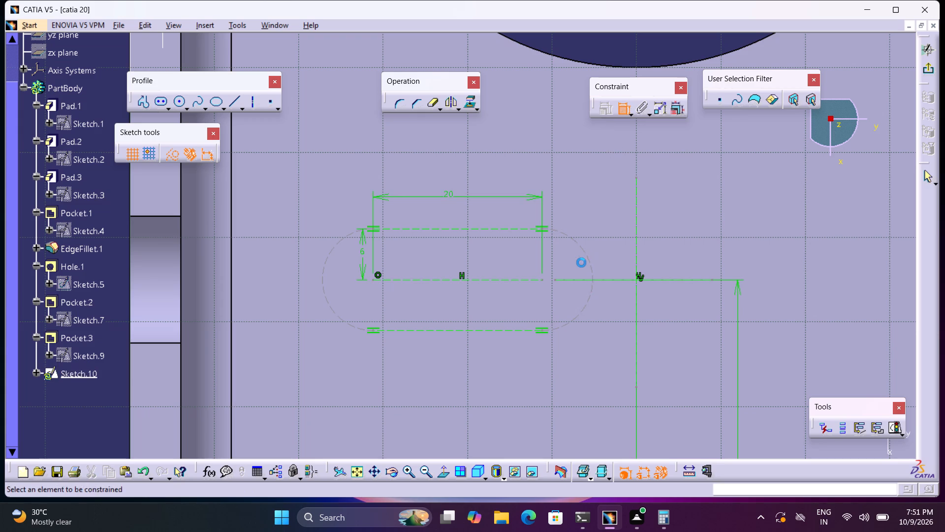
click(543, 281)
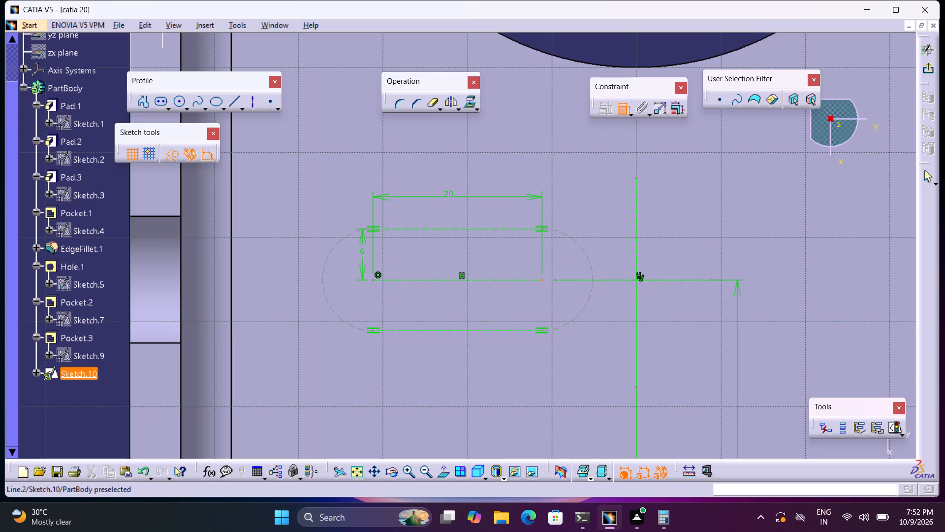
click(636, 290)
click(602, 204)
double_click(603, 203)
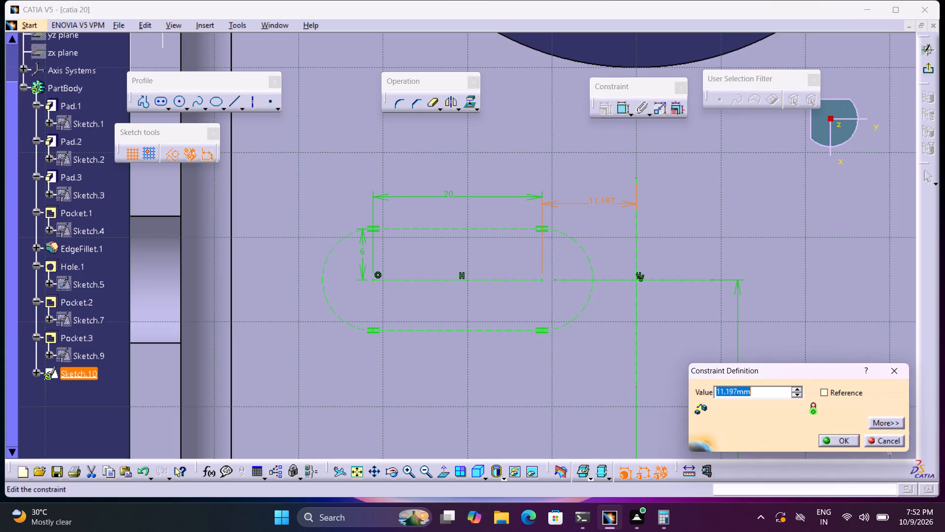
key(2)
key(0)
key(Return)
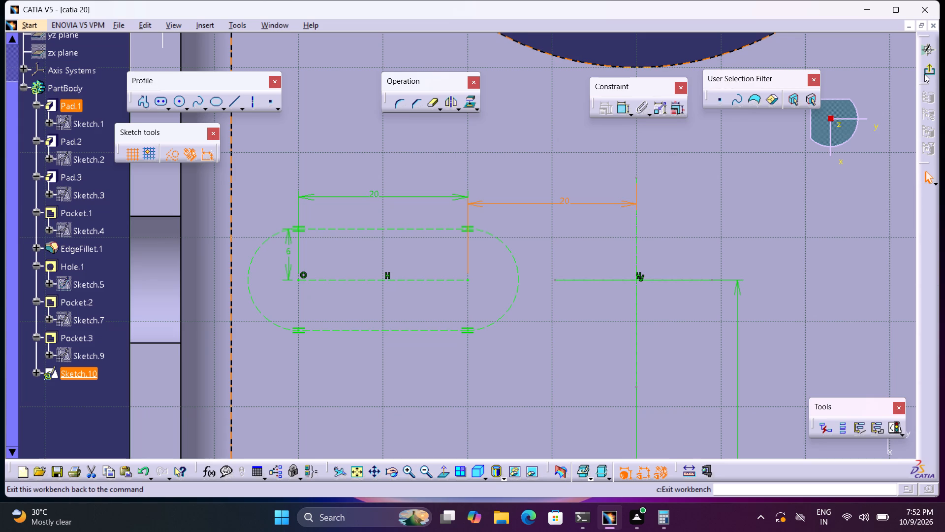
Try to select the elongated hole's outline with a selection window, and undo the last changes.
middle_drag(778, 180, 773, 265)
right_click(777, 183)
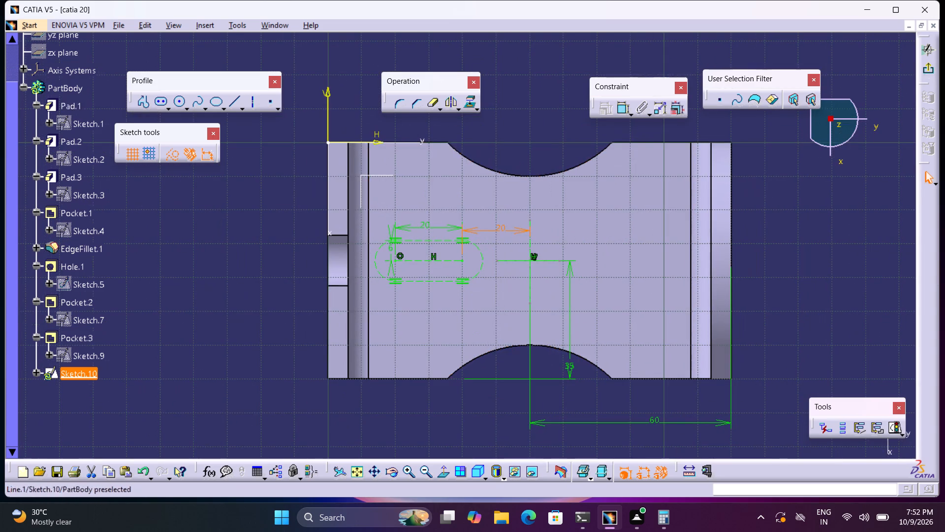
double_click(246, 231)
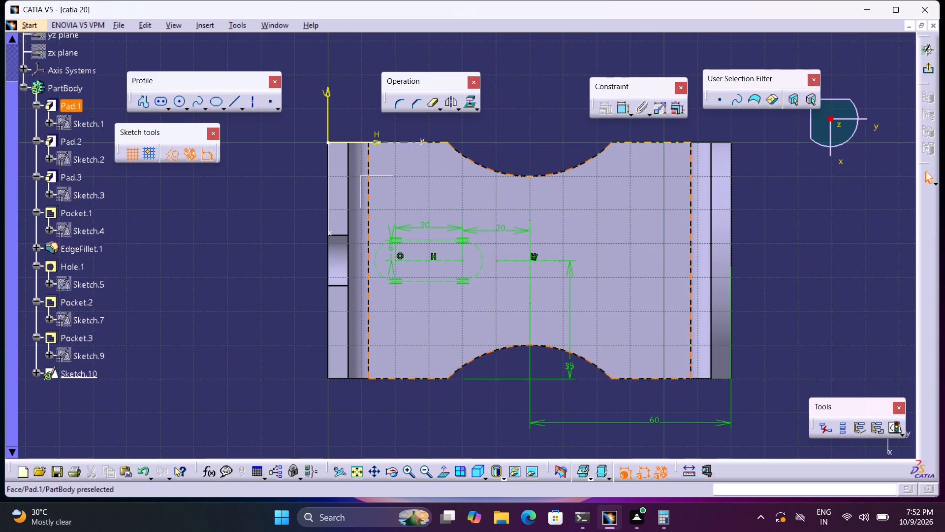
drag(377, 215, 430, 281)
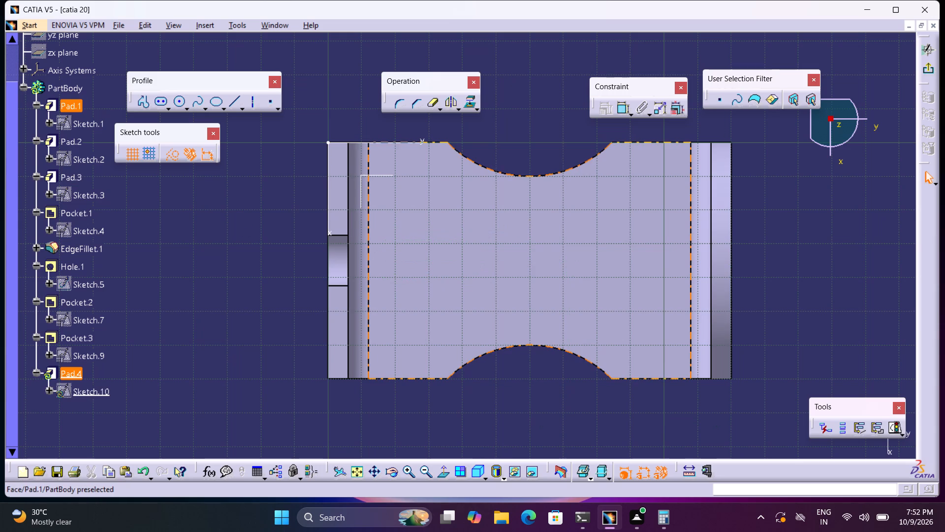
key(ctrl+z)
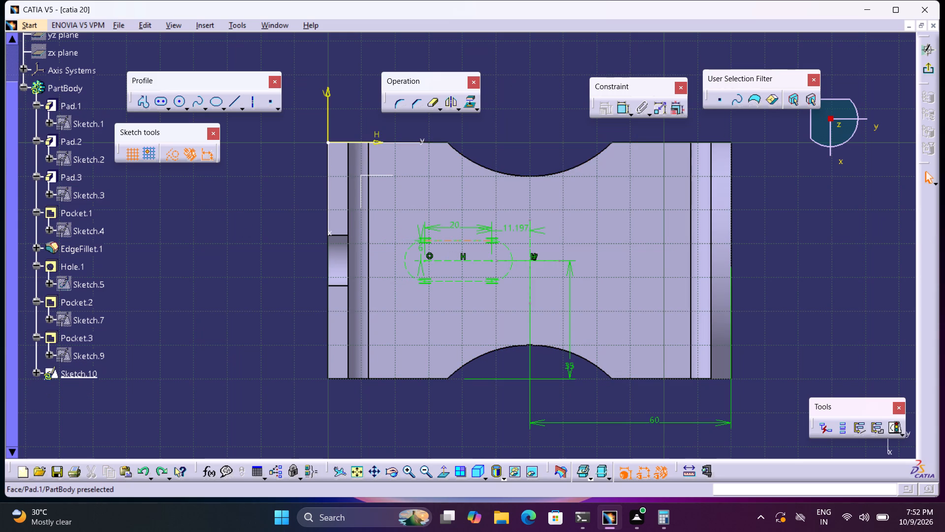
Convert the elongated hole's two straight edges and two end arcs from construction to standard geometry.
click(449, 241)
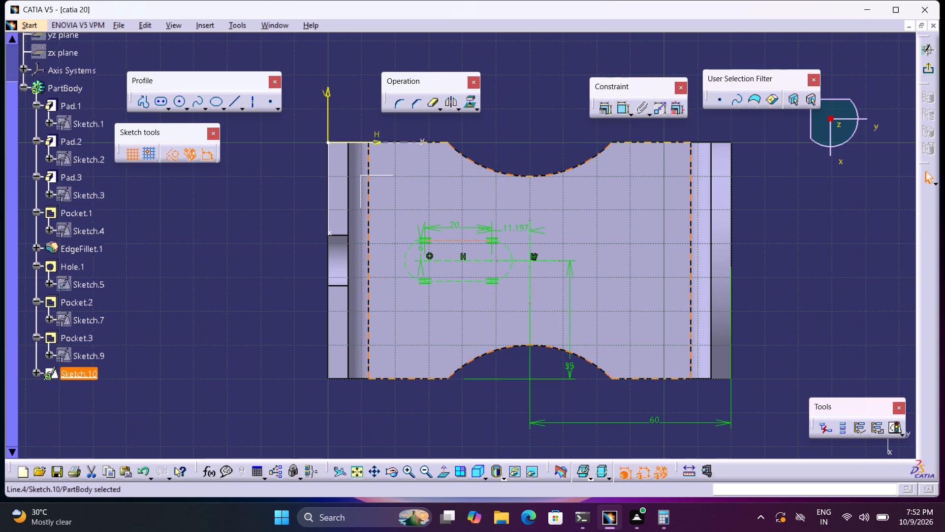
ctrl+click(463, 281)
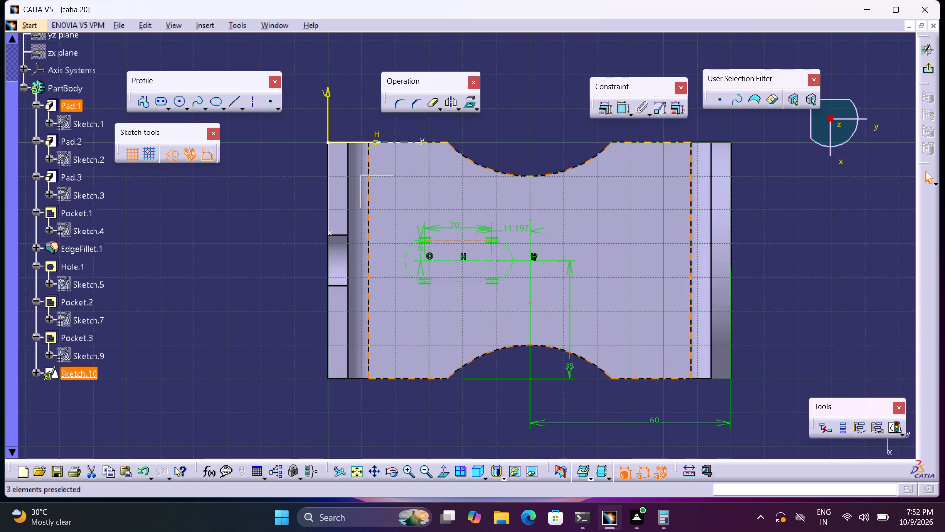
ctrl+click(504, 276)
ctrl+click(408, 251)
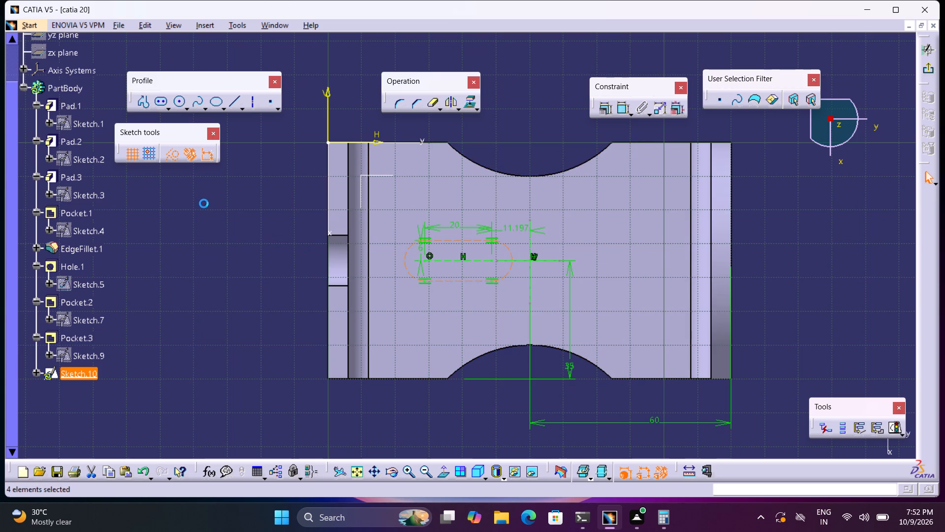
click(173, 157)
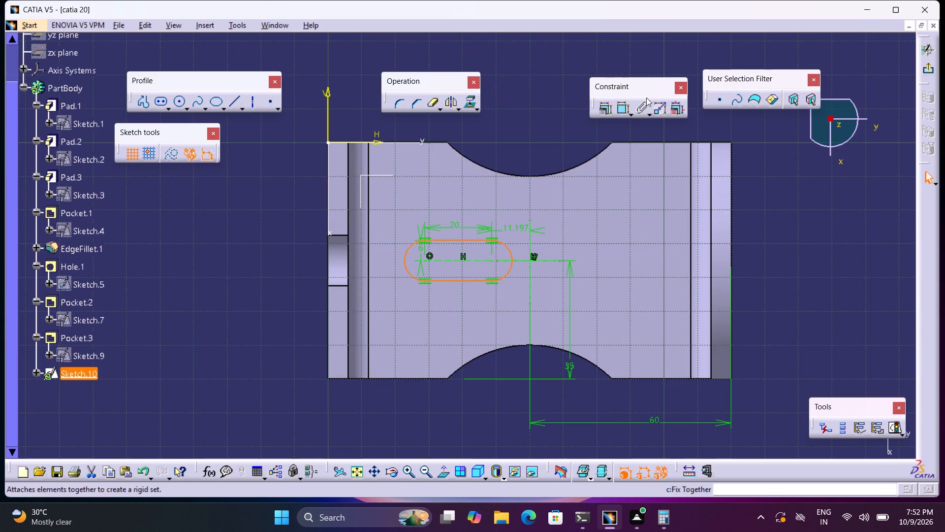
Mirror the elongated hole's outline about the vertical construction line and exit the sketch.
click(452, 101)
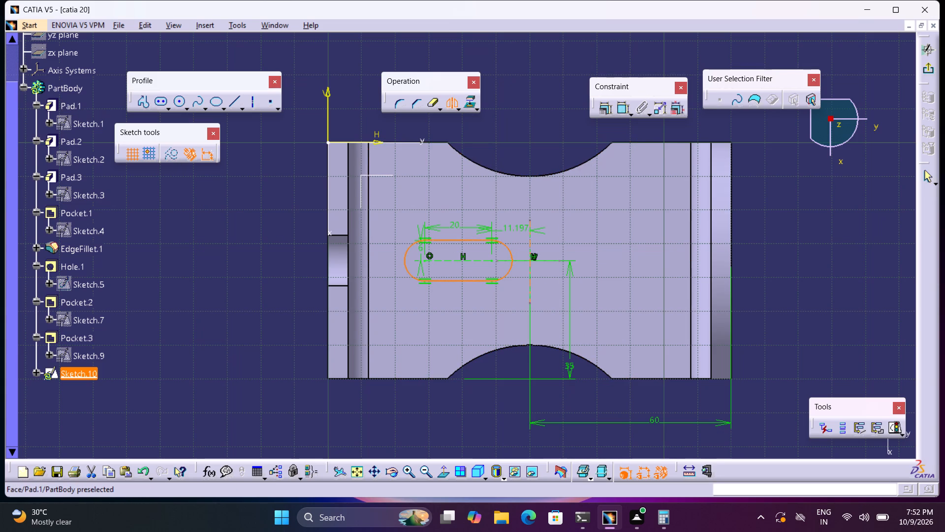
click(530, 279)
click(791, 214)
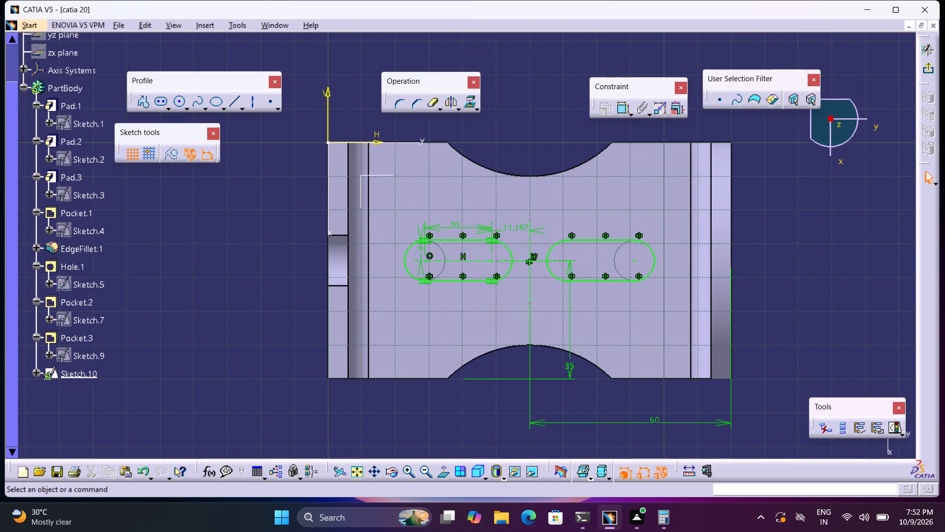
click(929, 66)
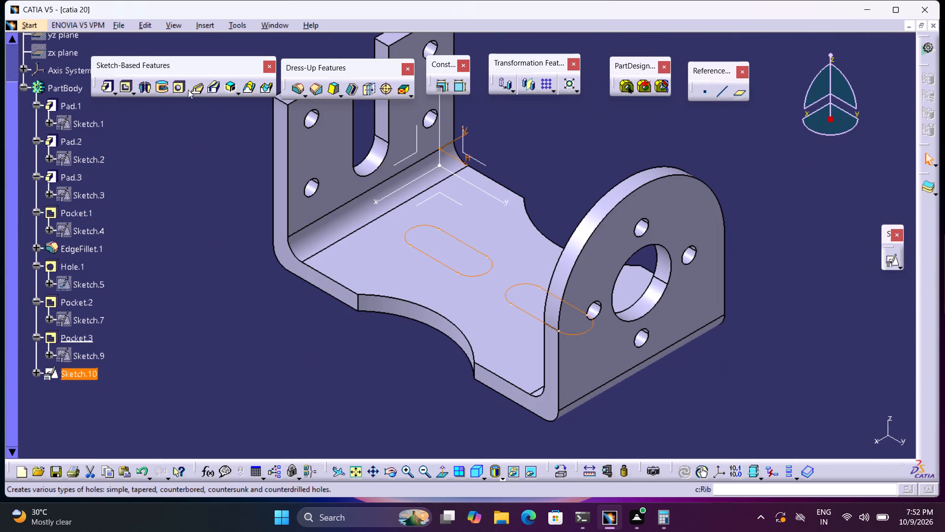
Cut the two elongated slots through the base plate with an Up to next pocket from the current sketch.
click(125, 82)
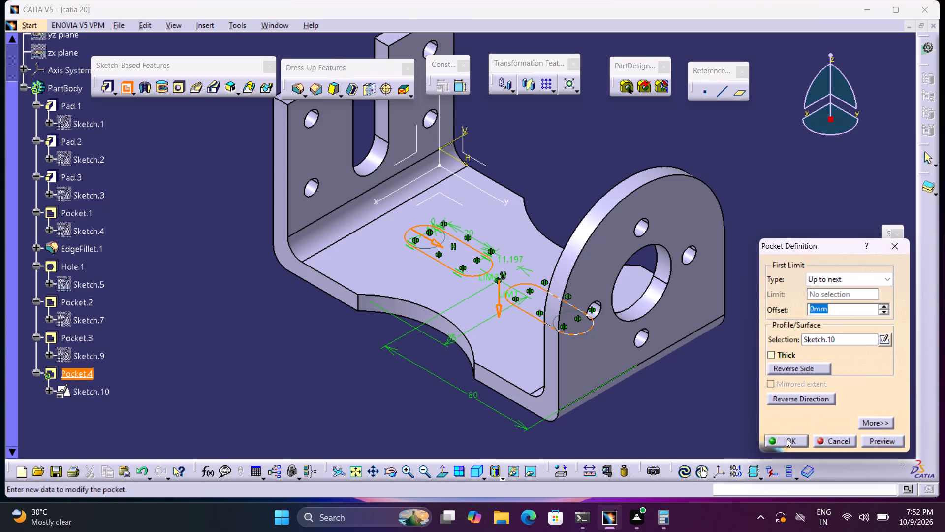
click(788, 438)
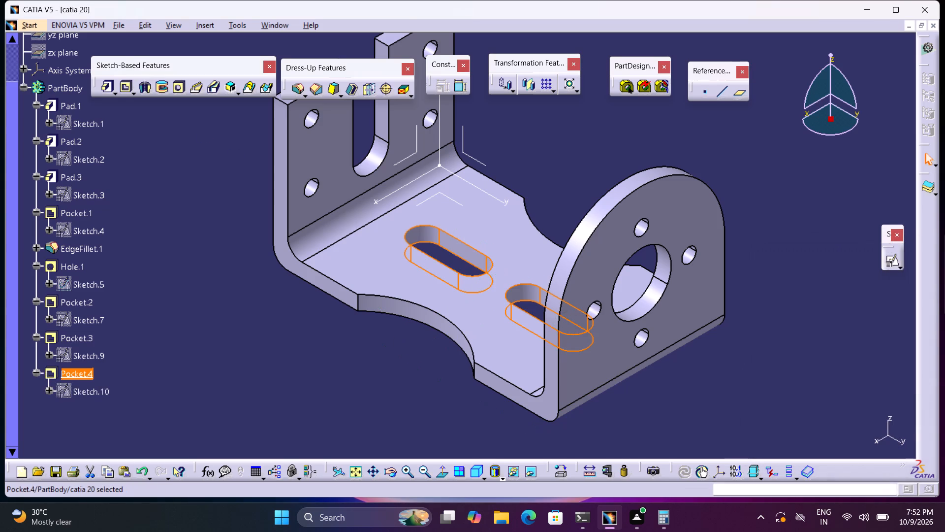
click(761, 411)
Examine the base plate's pad definition and sketch dimensions, and close it without changes.
middle_drag(783, 302, 790, 358)
right_click(784, 306)
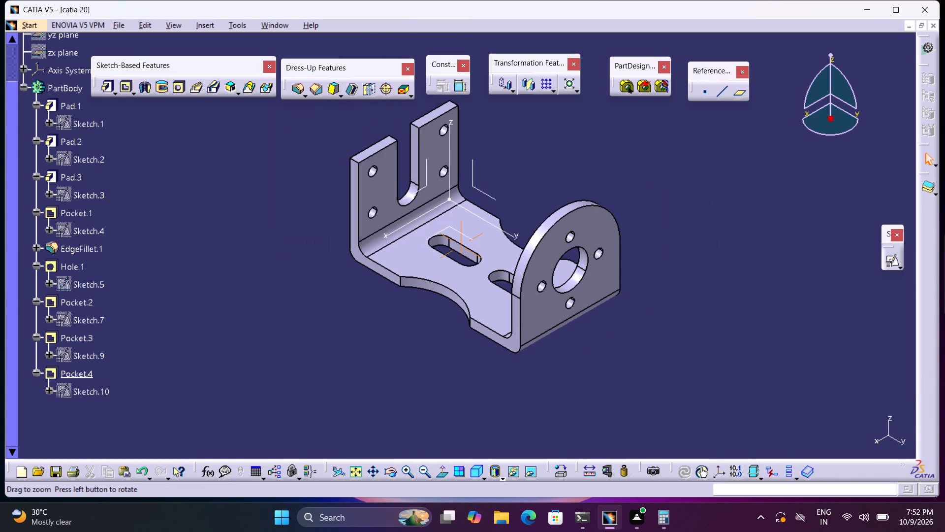
middle_drag(790, 358, 790, 361)
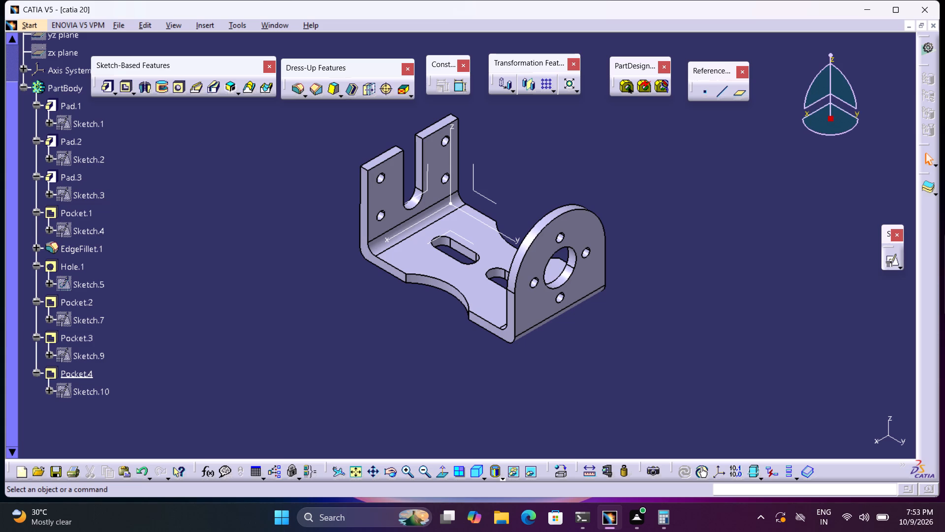
middle_drag(734, 260, 709, 285)
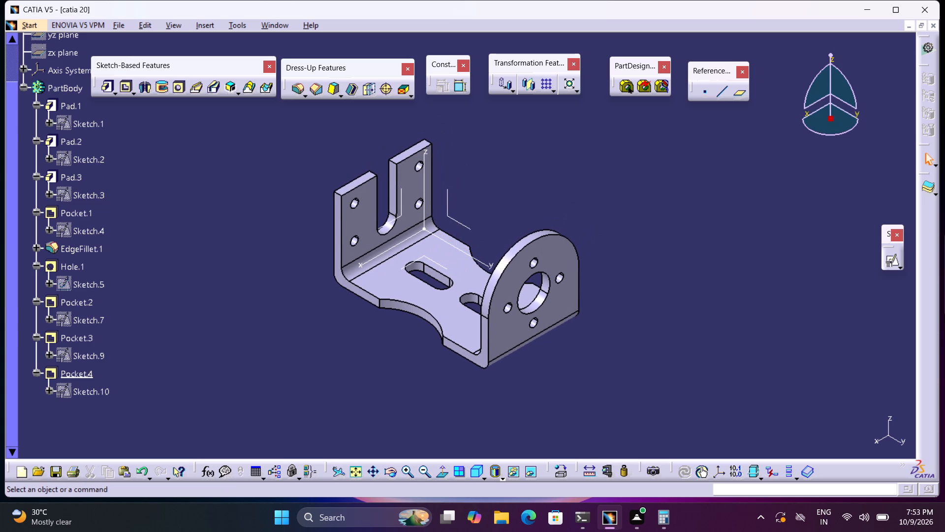
middle_drag(700, 274, 666, 276)
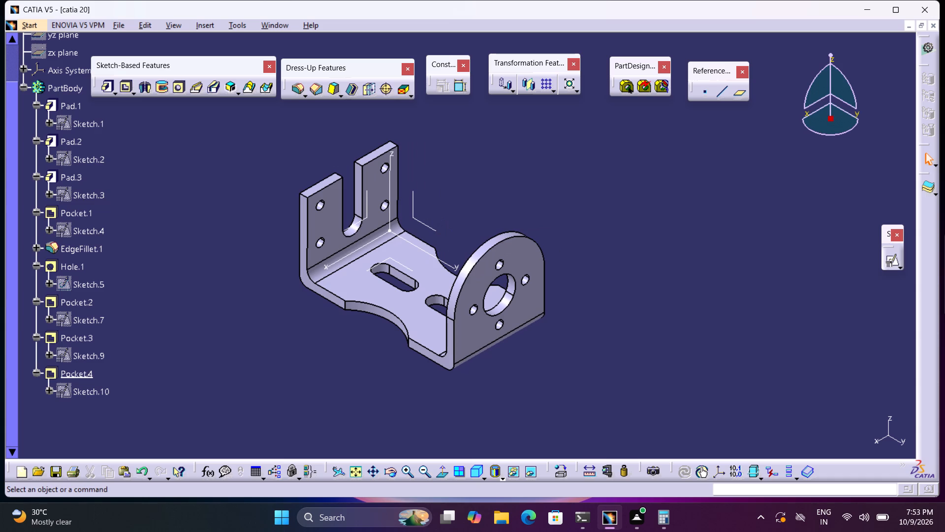
scroll(674, 270, up, 1)
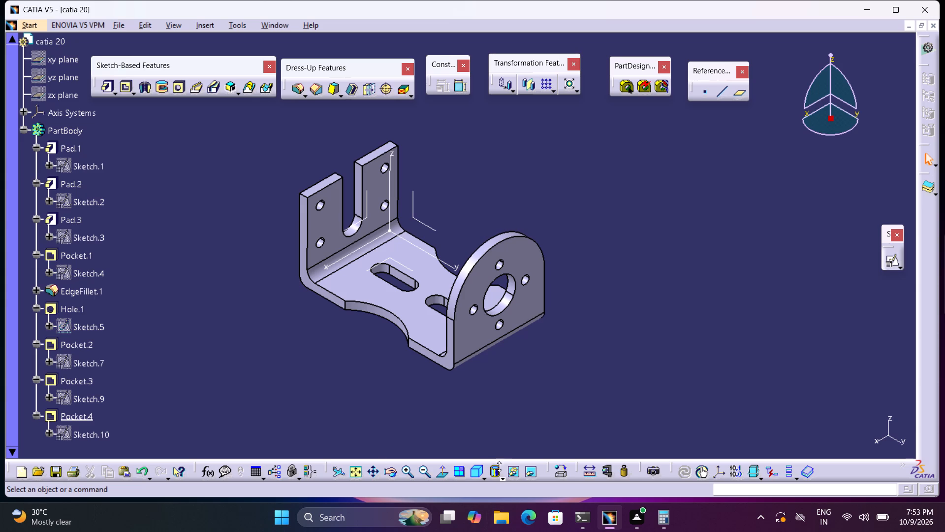
click(478, 465)
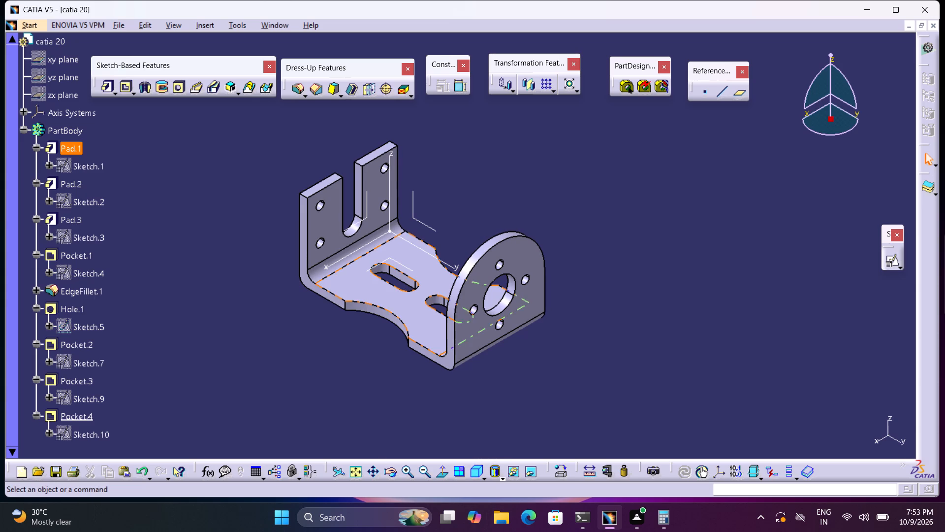
double_click(410, 299)
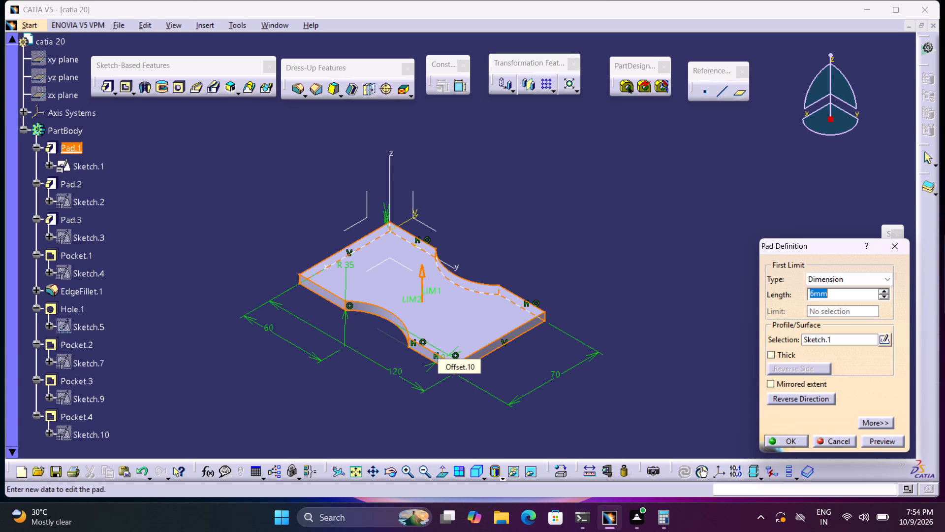
ctrl+scroll(506, 275, down, 1)
ctrl+scroll(506, 275, up, 2)
ctrl+scroll(506, 275, down, 1)
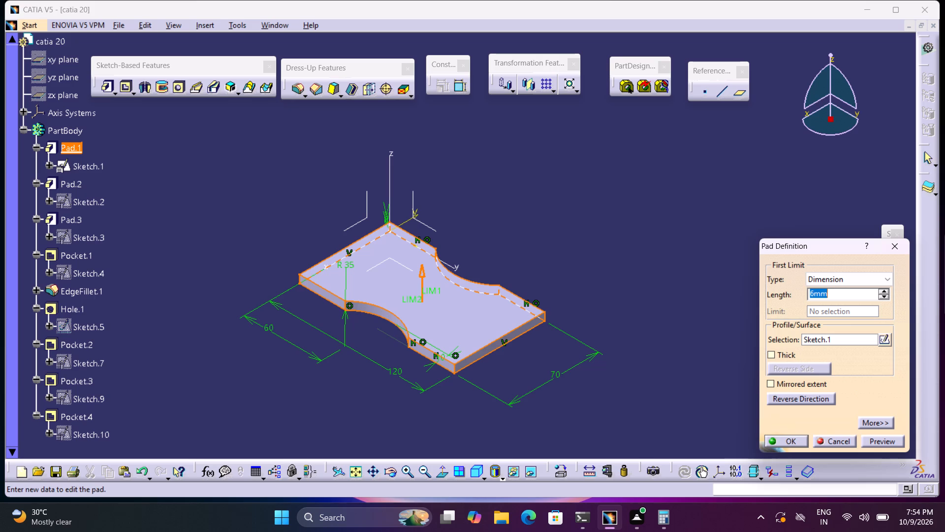
click(828, 441)
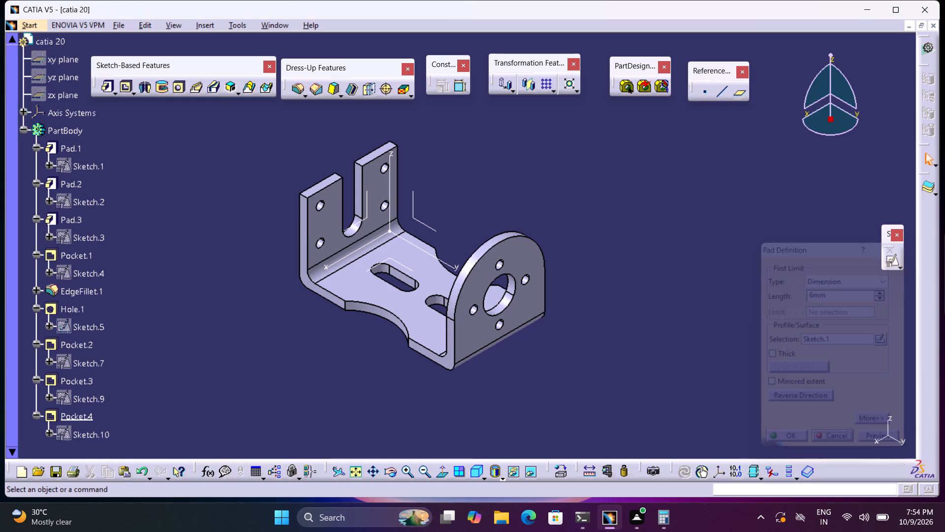
Examine the arched wall's profile sketch and its dimensions, and exit the sketch.
middle_drag(709, 246, 654, 316)
middle_drag(546, 230, 576, 238)
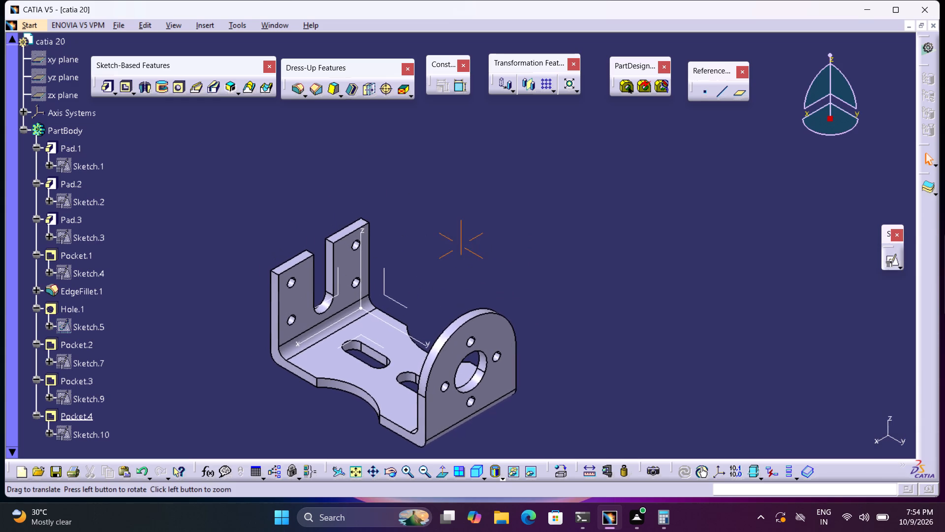
middle_drag(576, 238, 588, 240)
scroll(590, 239, up, 1)
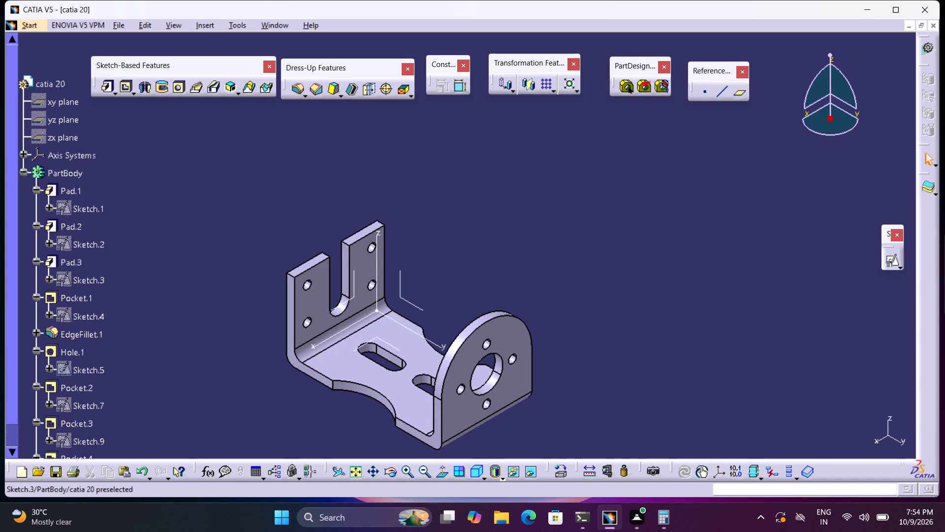
double_click(94, 276)
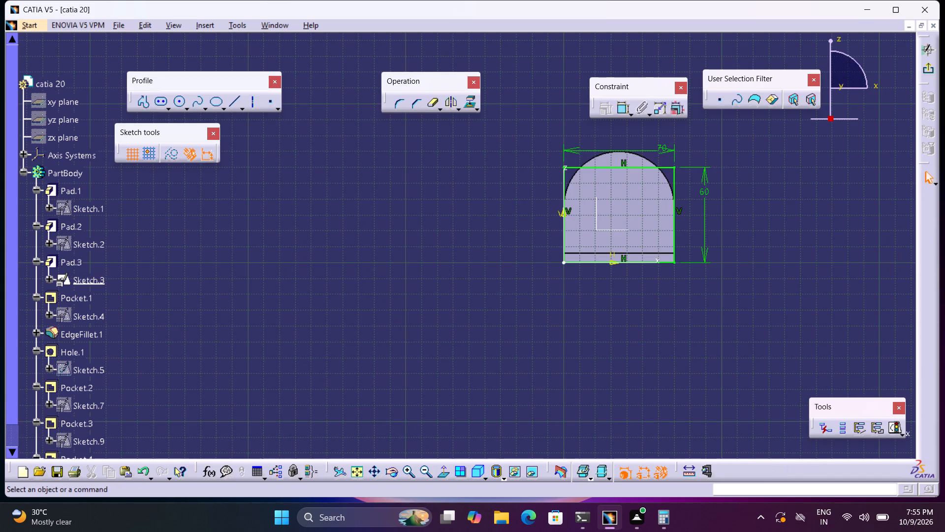
middle_drag(777, 204, 602, 272)
right_click(602, 271)
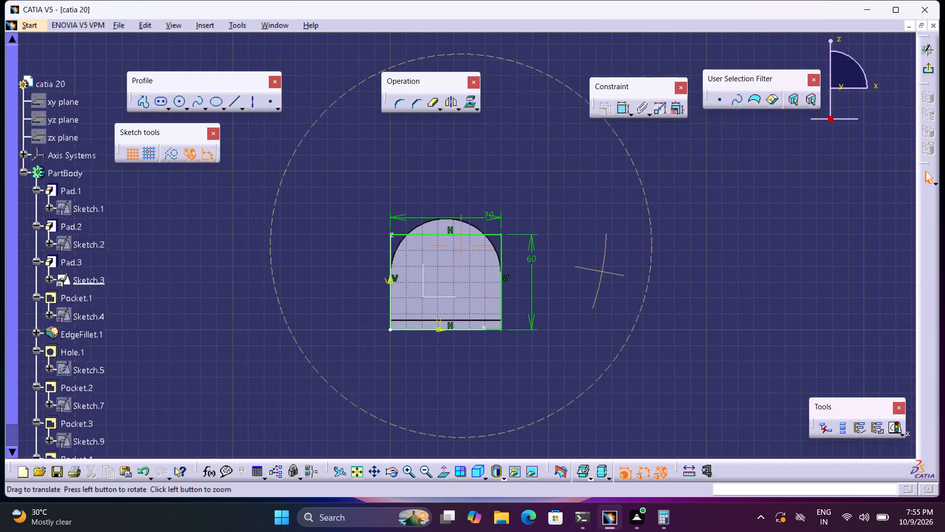
middle_drag(602, 272, 589, 208)
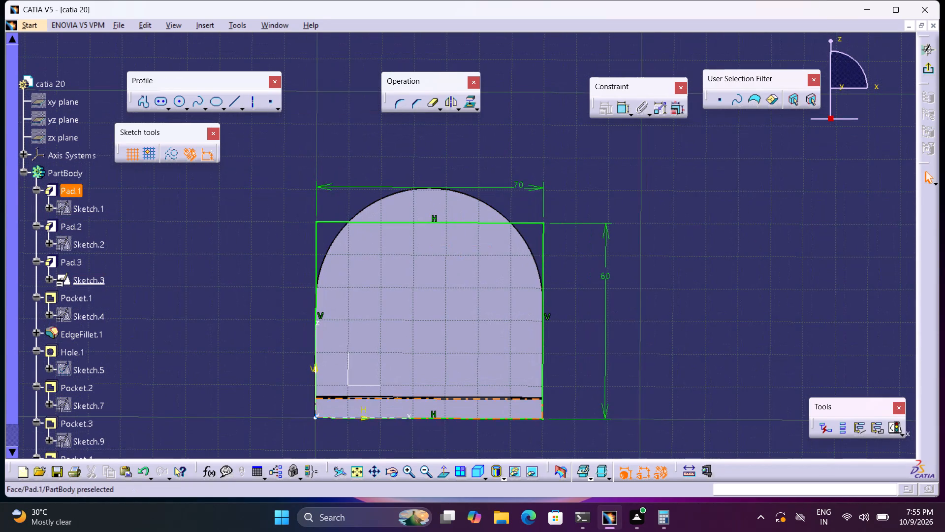
click(443, 470)
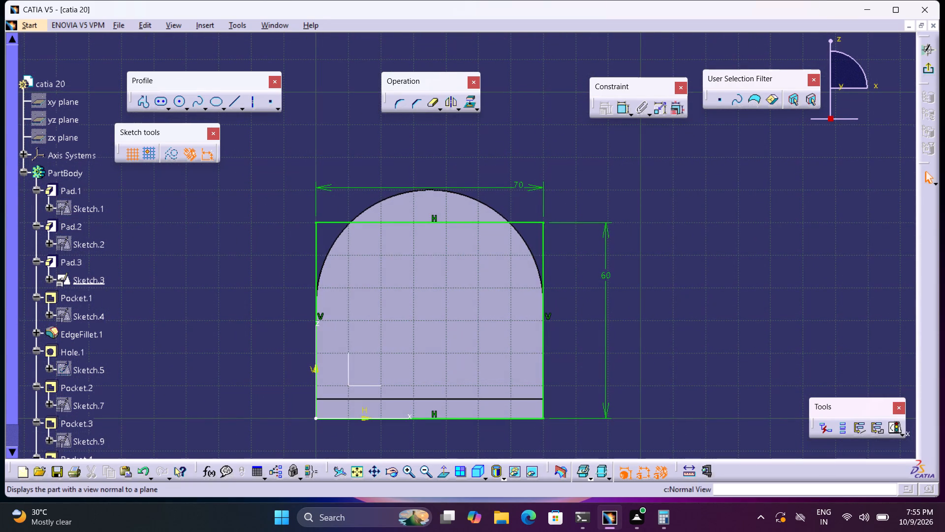
click(921, 67)
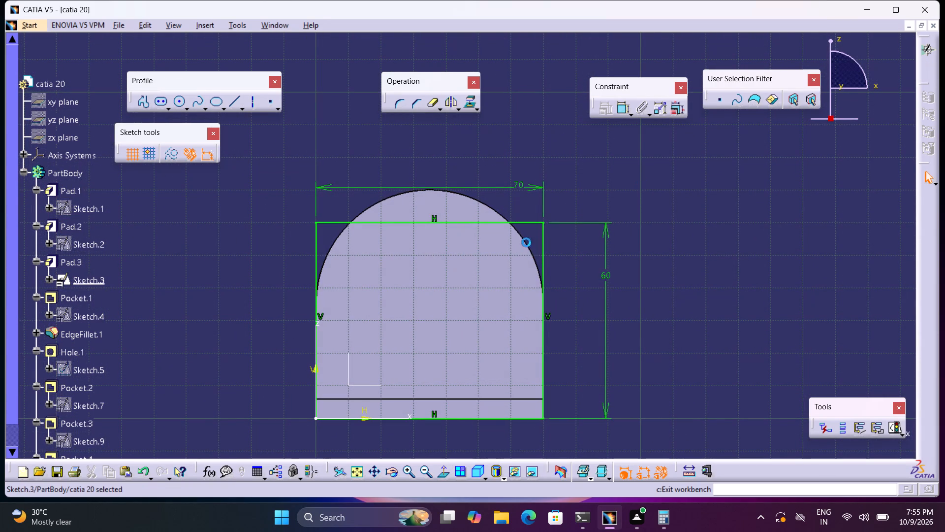
Save the part as catia 20 in CATPart format on the Desktop, copying the file name for reuse.
click(59, 474)
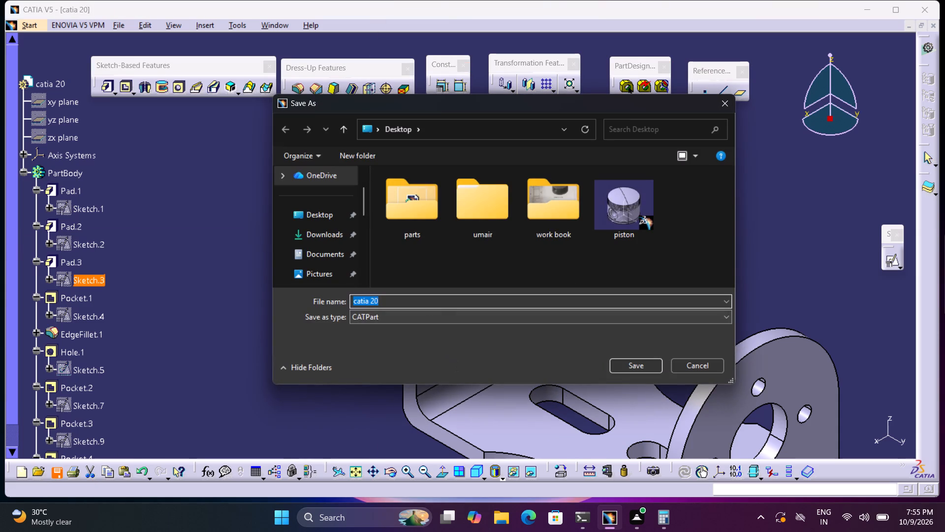
key(ctrl+c)
click(317, 206)
click(623, 361)
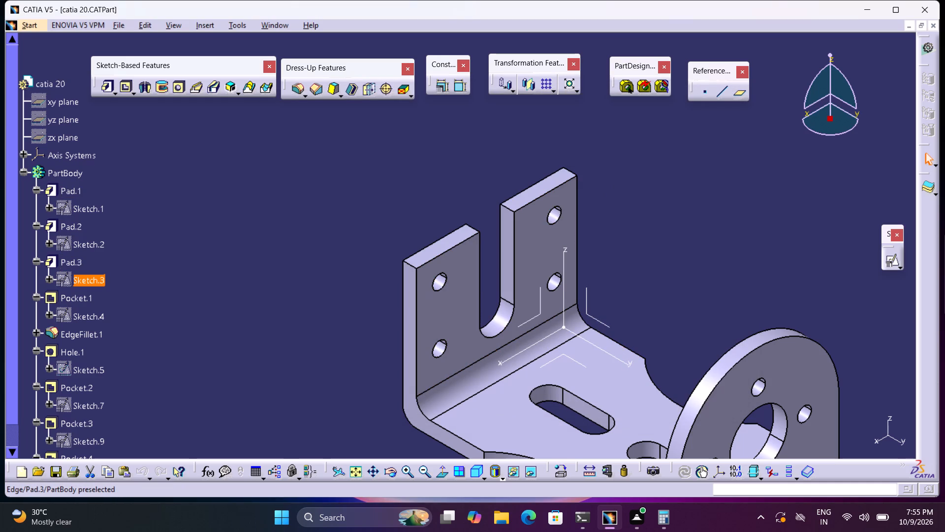
Set the print page format to A4 ISO.
key(ctrl+p)
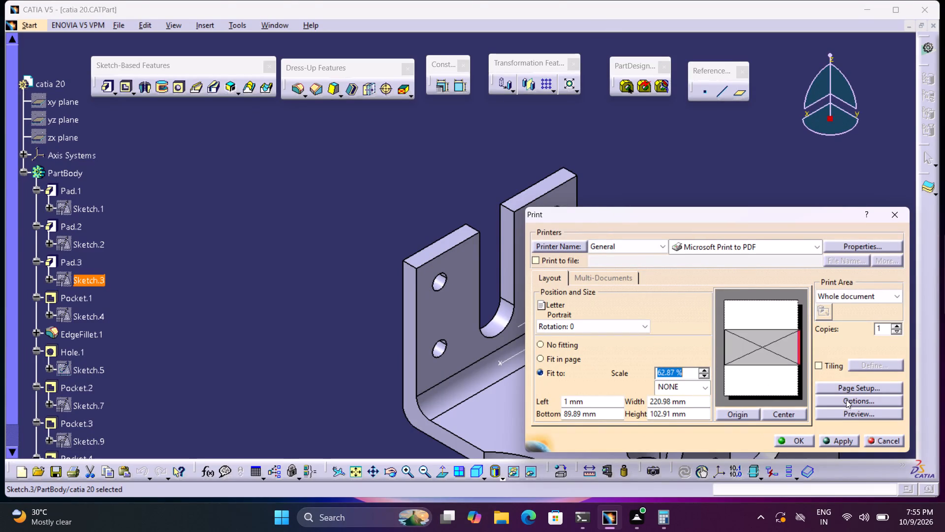
click(844, 379)
click(846, 387)
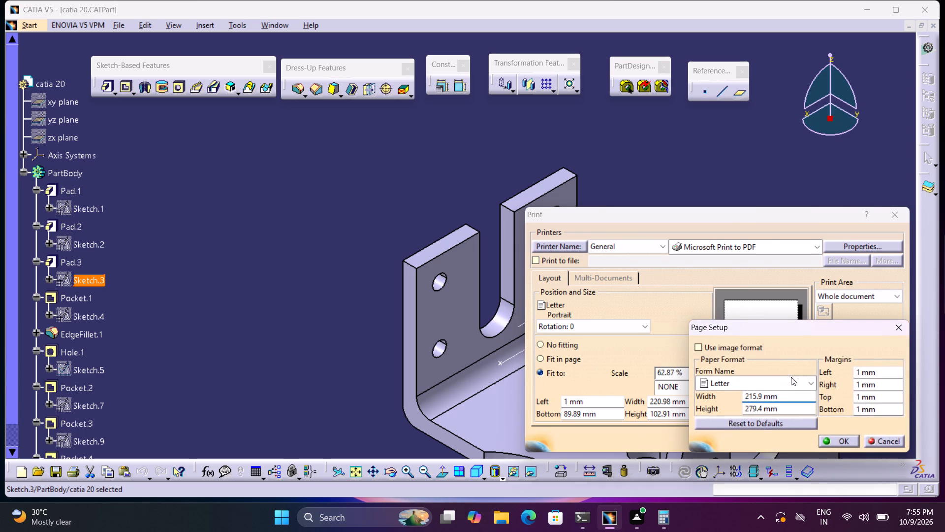
click(791, 377)
click(746, 465)
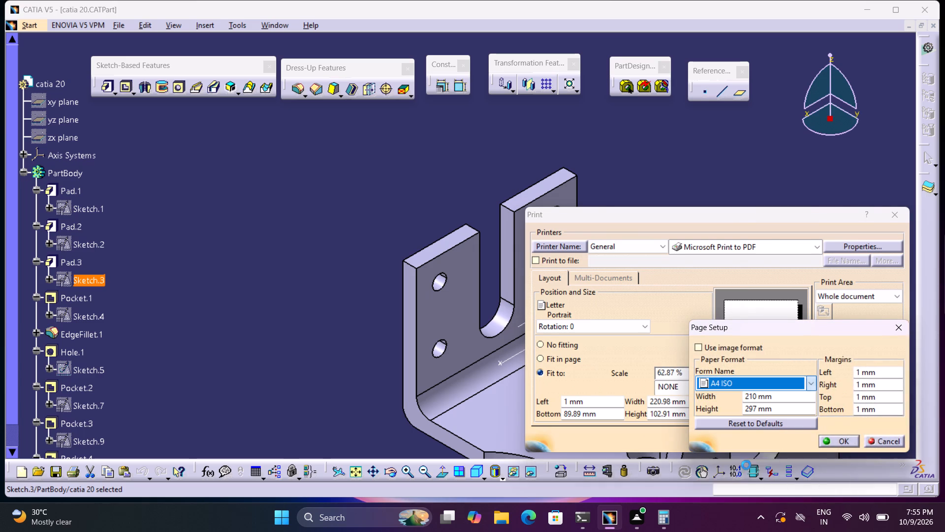
click(836, 440)
Print the part to a PDF named catia 20 on the Desktop, and cancel the repeated print output prompt.
click(832, 445)
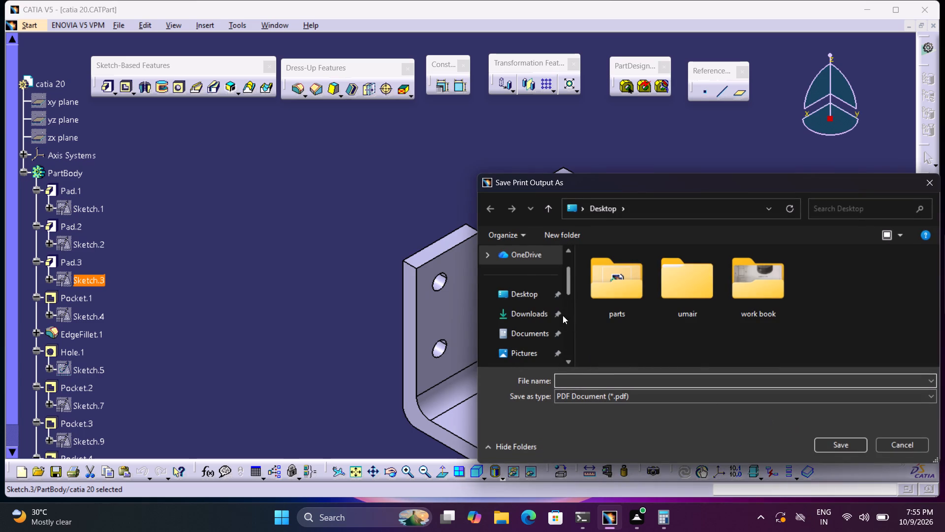
click(546, 298)
click(597, 382)
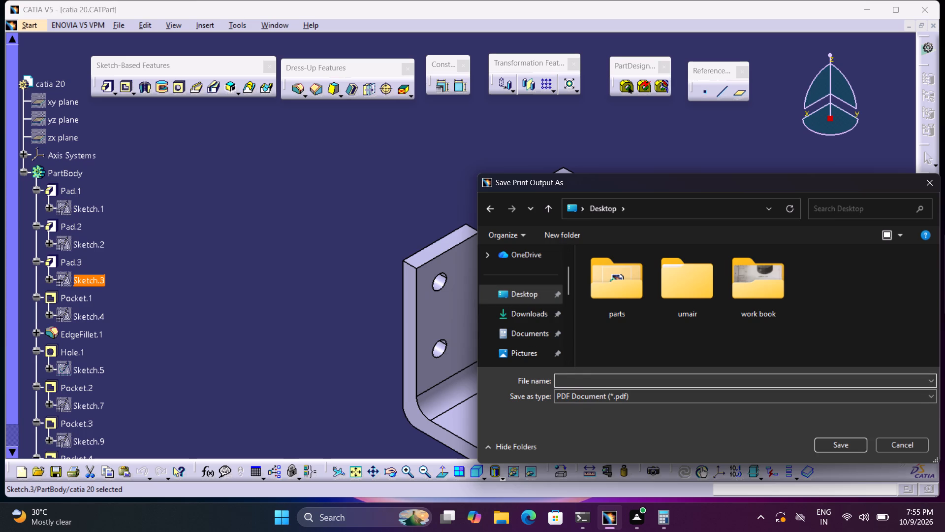
key(ctrl+v)
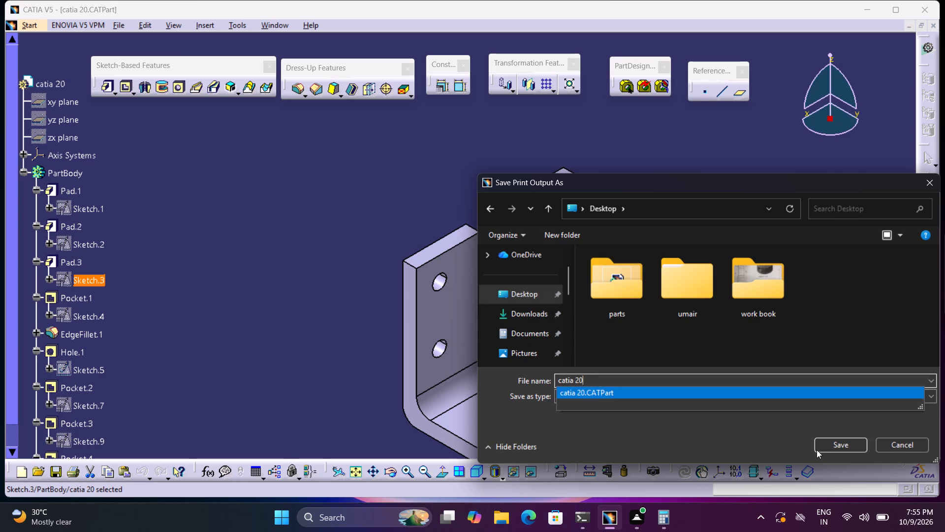
click(825, 443)
click(802, 440)
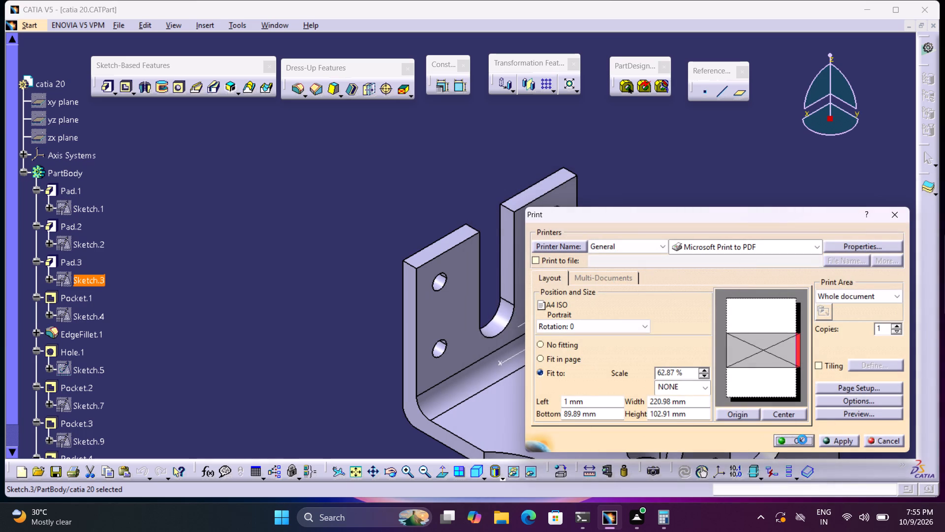
click(892, 443)
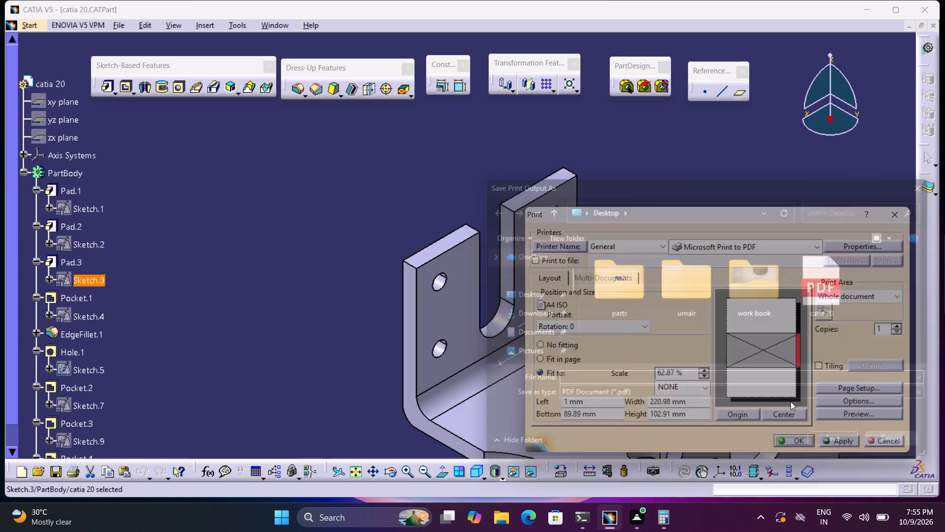